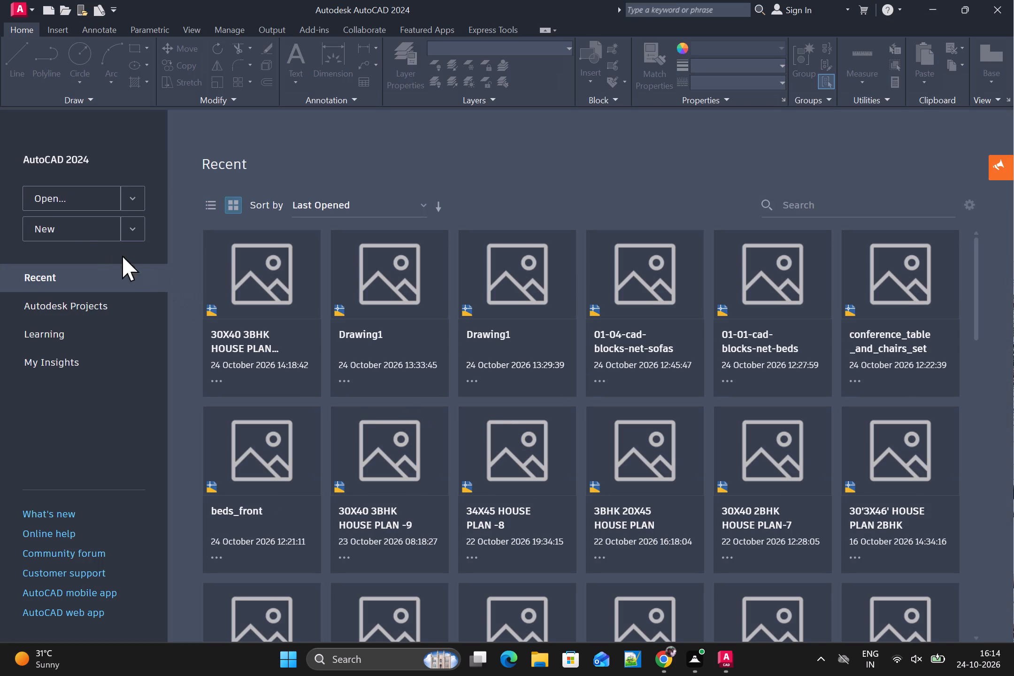
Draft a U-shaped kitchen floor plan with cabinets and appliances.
Create a new blank drawing.
left_click(87, 230)
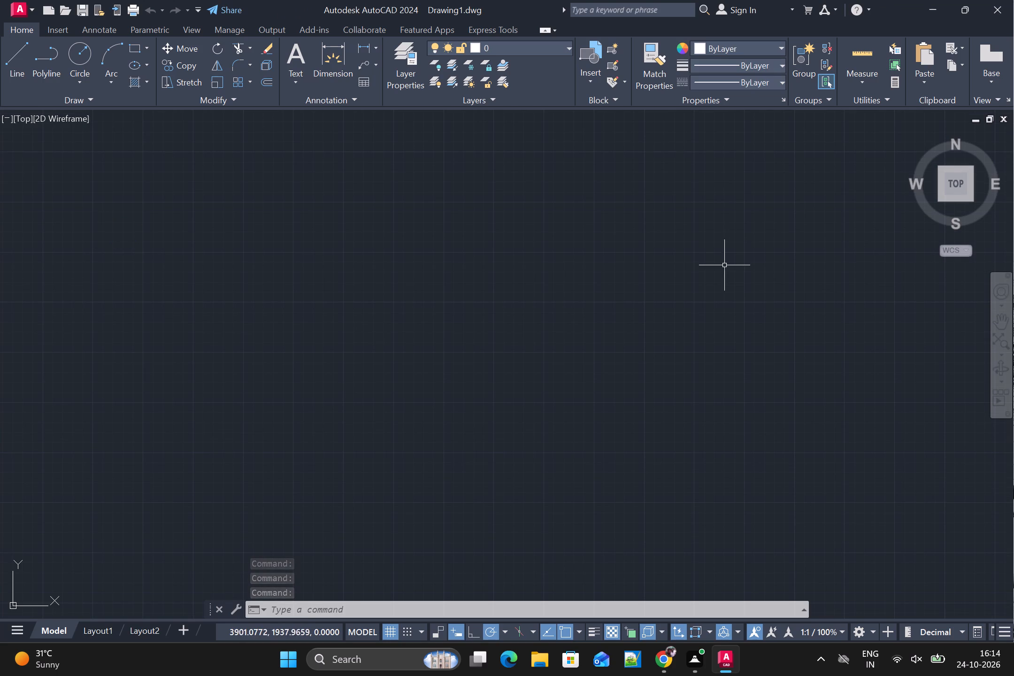
Modify the ISO-25 dimension style to use yellow dimension lines and suppress both extension lines.
key("d")
key("Return")
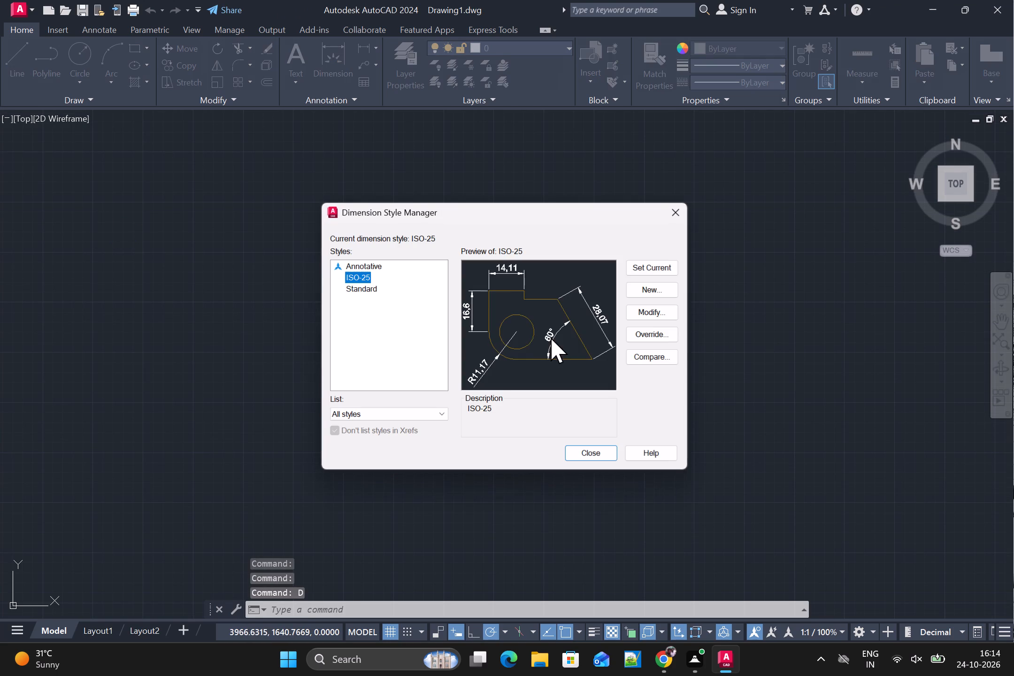
left_click(639, 306)
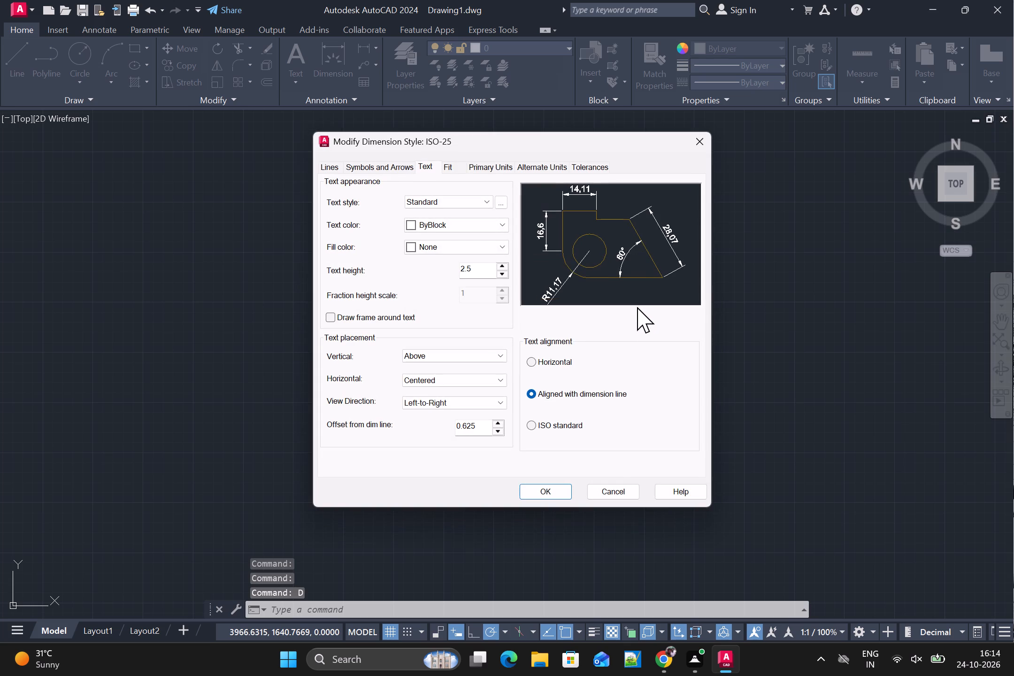
left_click(333, 167)
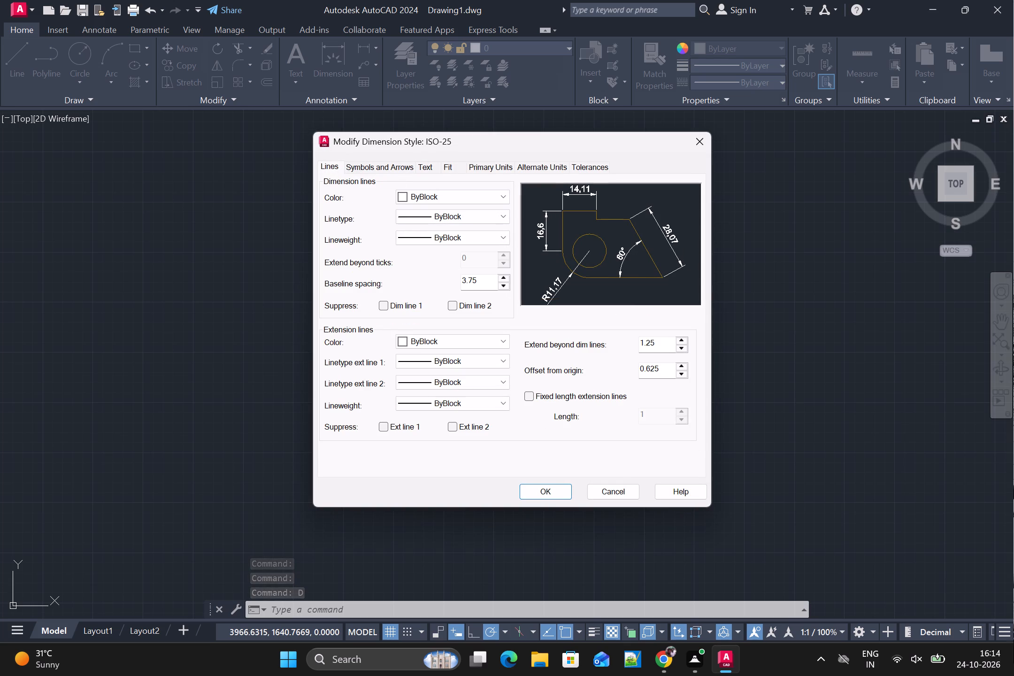
left_click(434, 202)
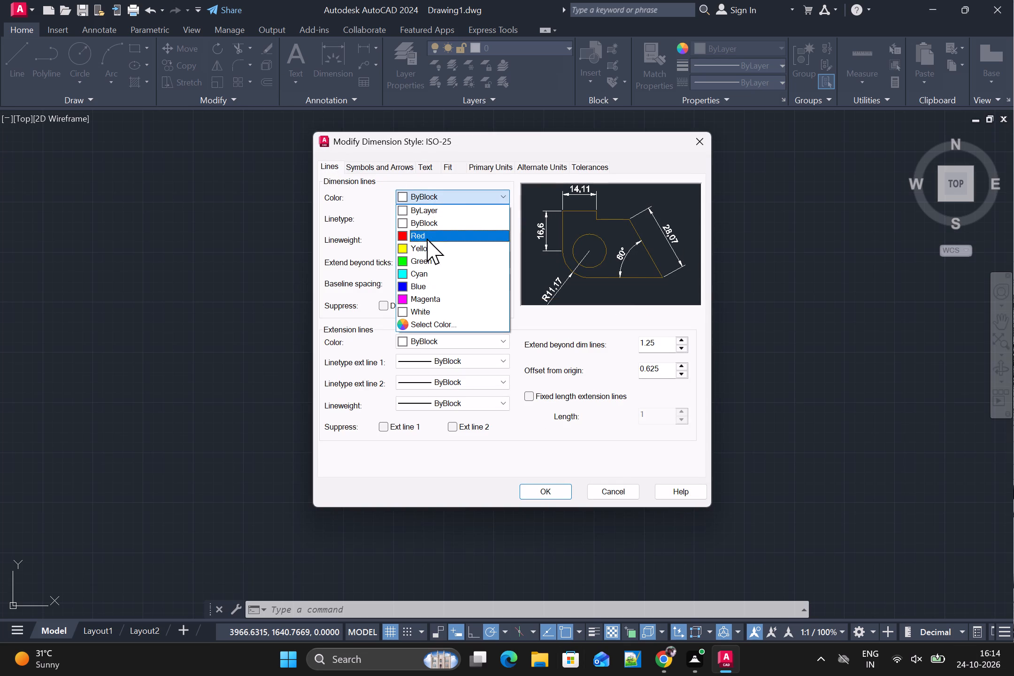
left_click(429, 254)
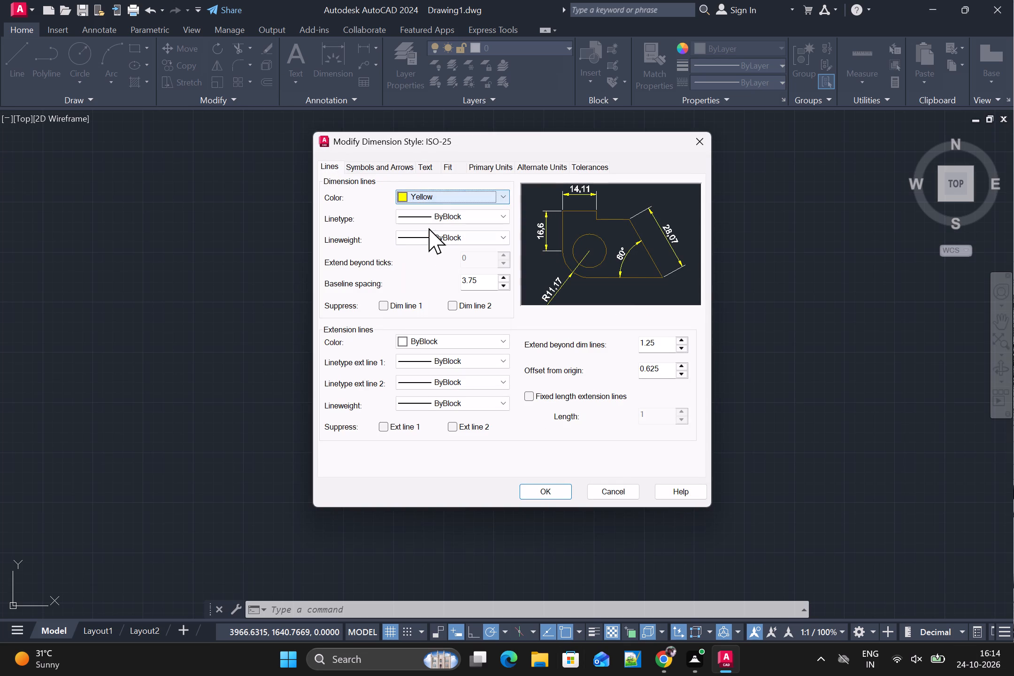
left_click(391, 426)
left_click(443, 428)
left_click(455, 425)
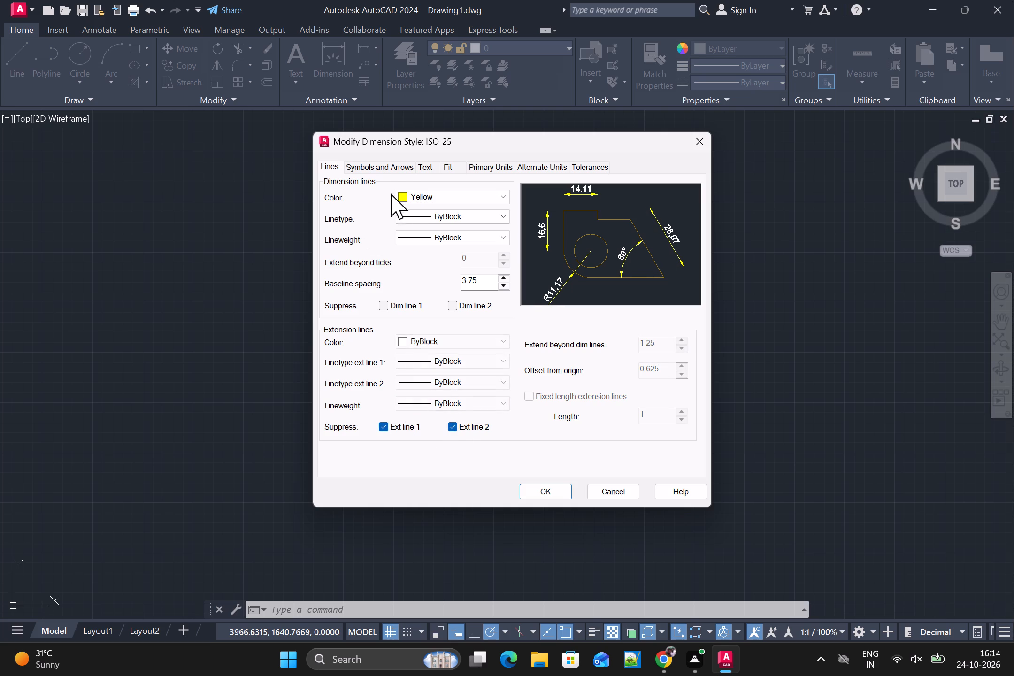
Set the dimension style's arrowheads to Architectural tick.
left_click(397, 168)
left_click(391, 206)
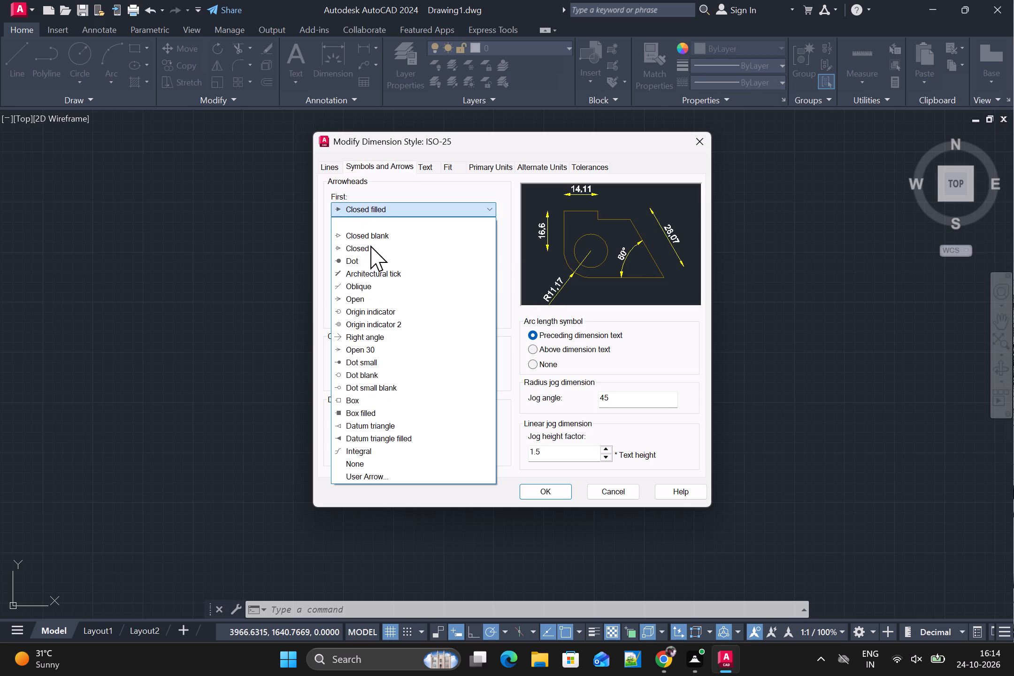
left_click(355, 273)
Set the dimension style's text color to cyan.
left_click(422, 165)
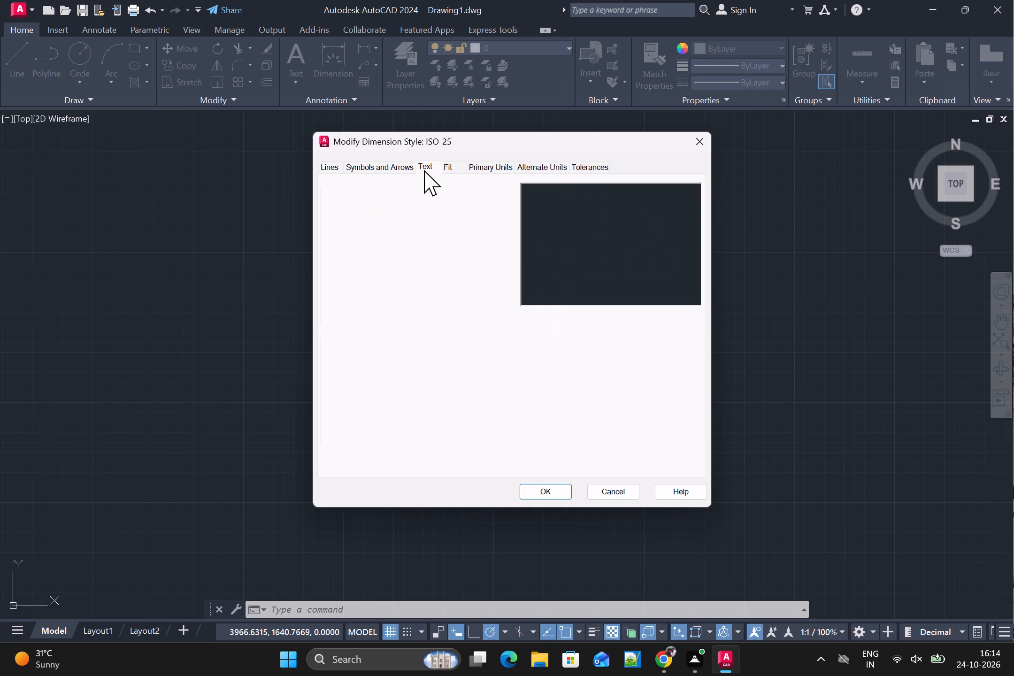
left_click(429, 202)
left_click(429, 202)
left_click(426, 222)
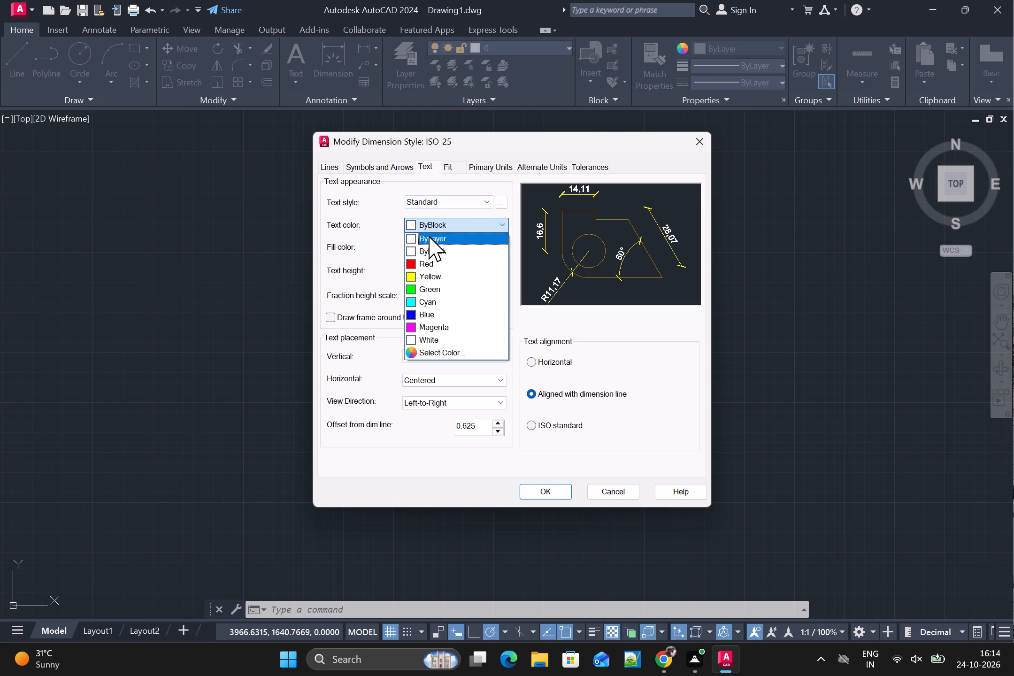
left_click(423, 274)
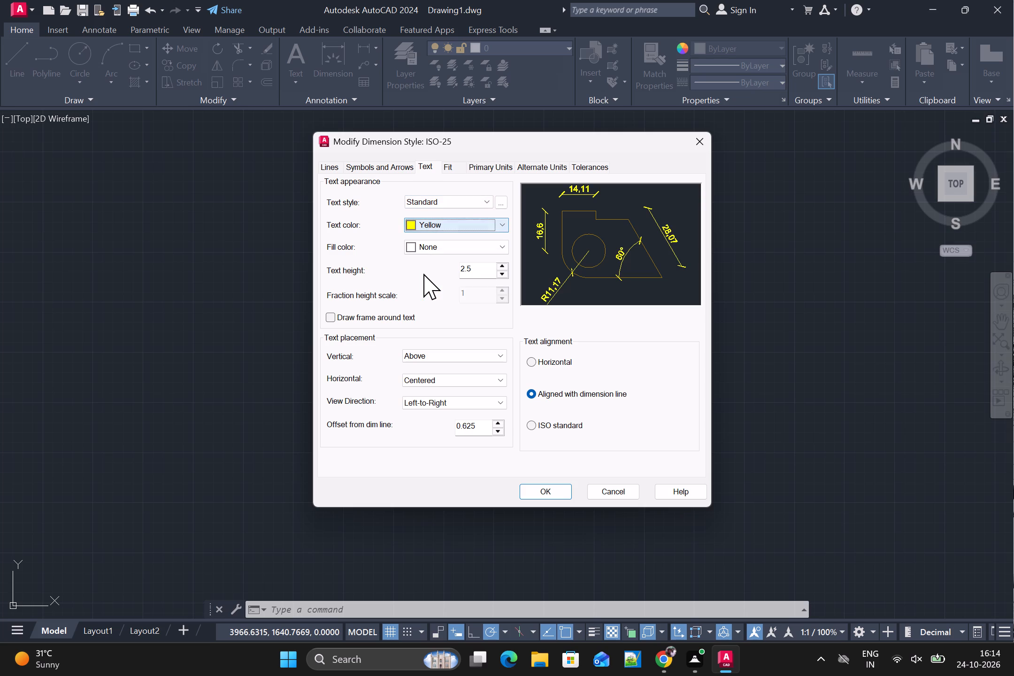
left_click(441, 230)
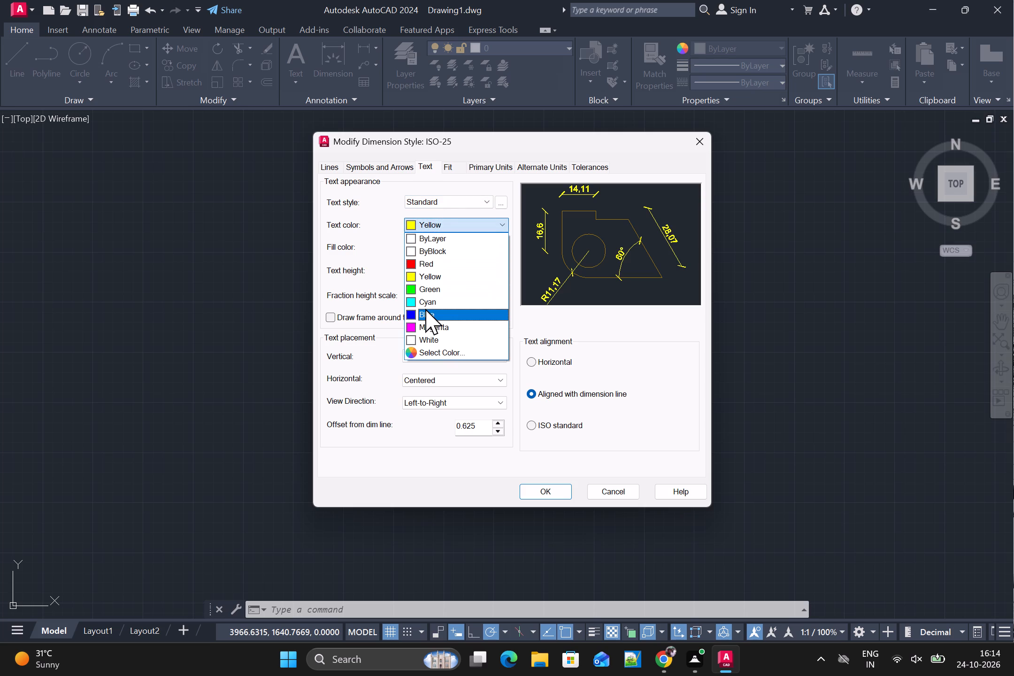
left_click(427, 298)
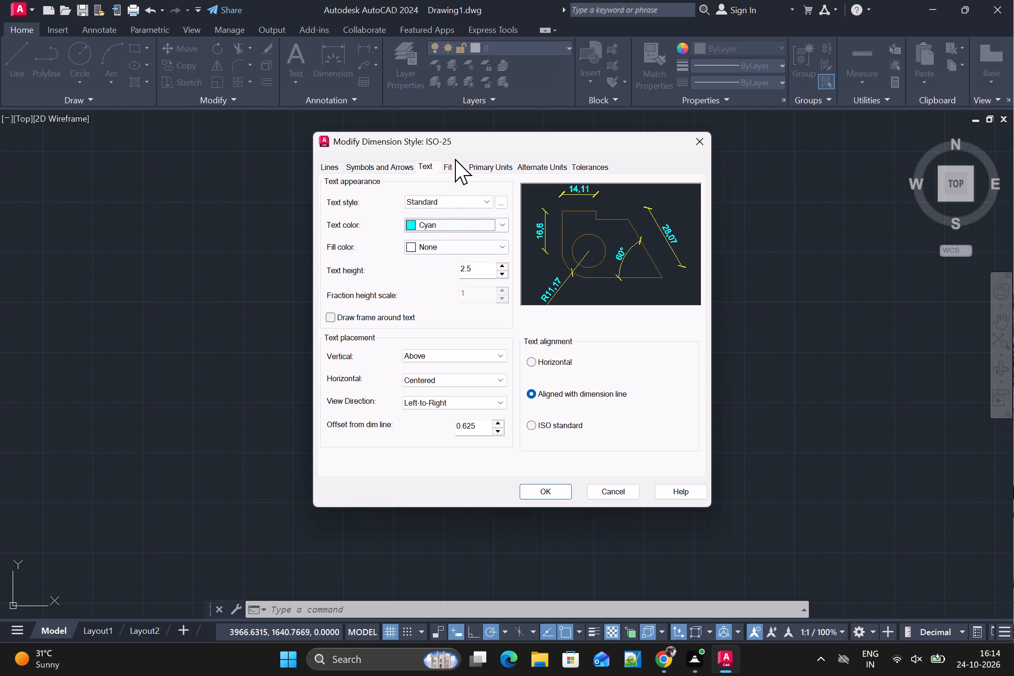
Set the dimension style's primary units to Architectural with 0'-0" precision, and make ISO-25 the current style.
left_click(446, 172)
left_click(478, 168)
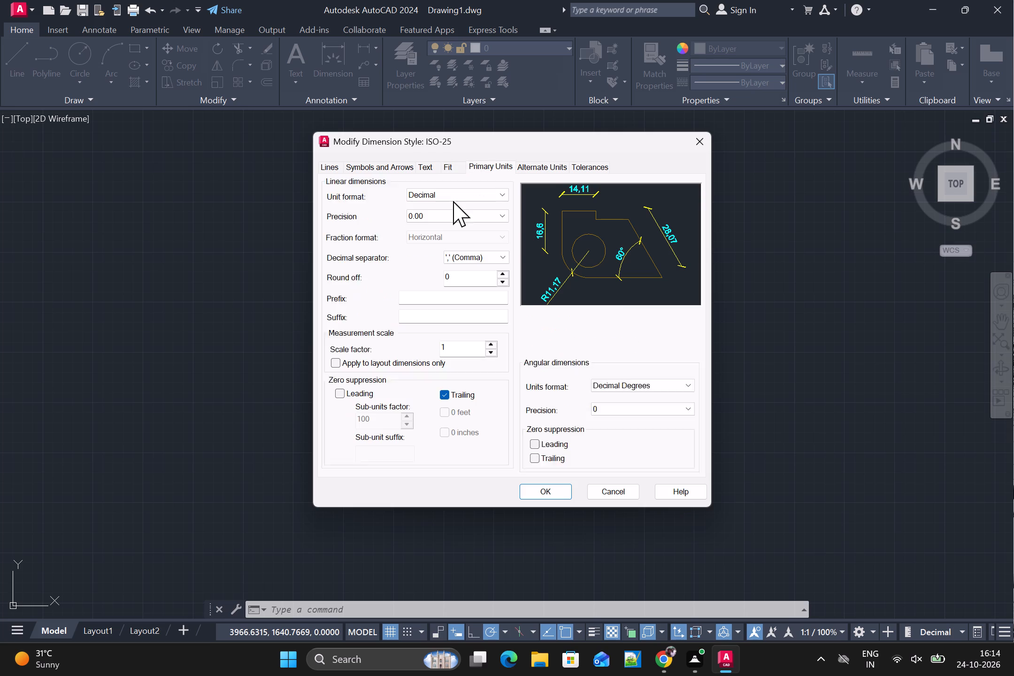
left_click(454, 196)
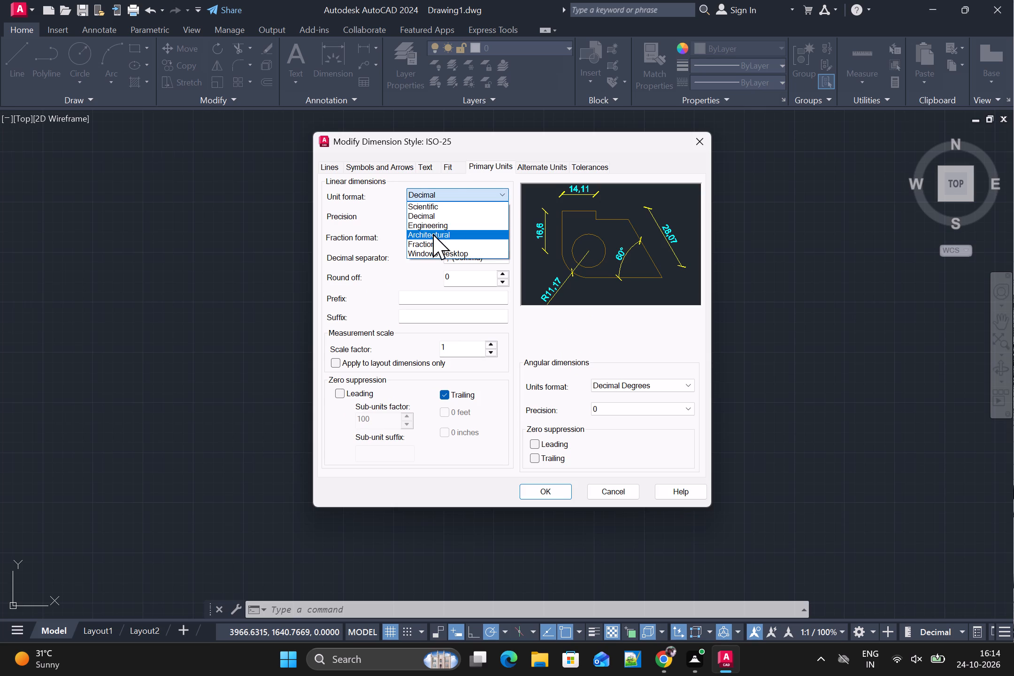
left_click(433, 234)
left_click(452, 214)
left_click(433, 228)
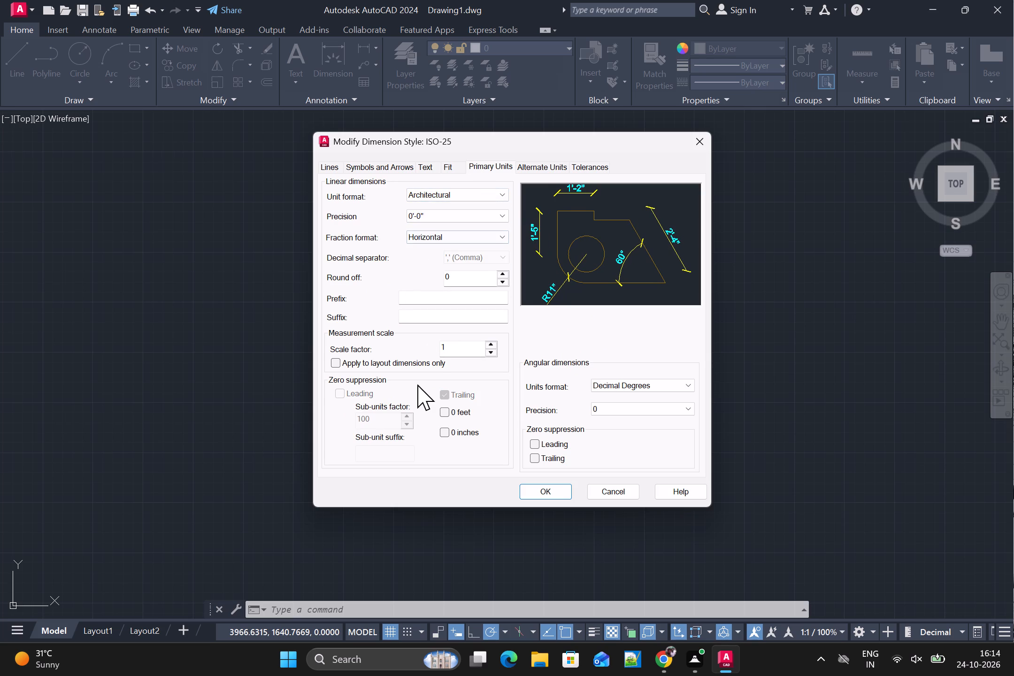
left_click(531, 488)
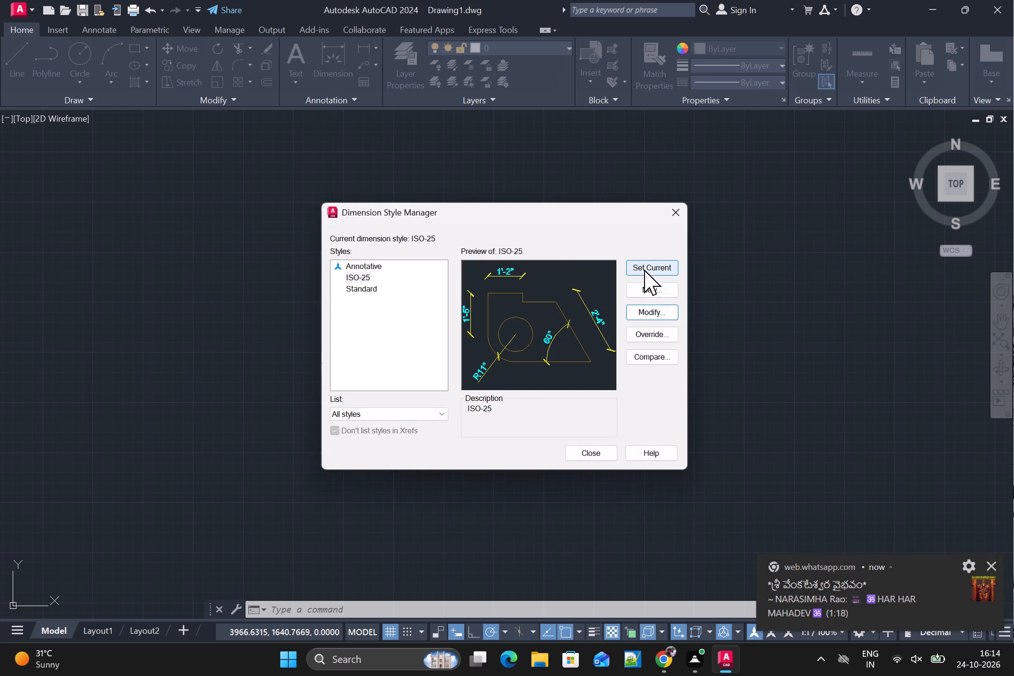
left_click(645, 269)
left_click(595, 453)
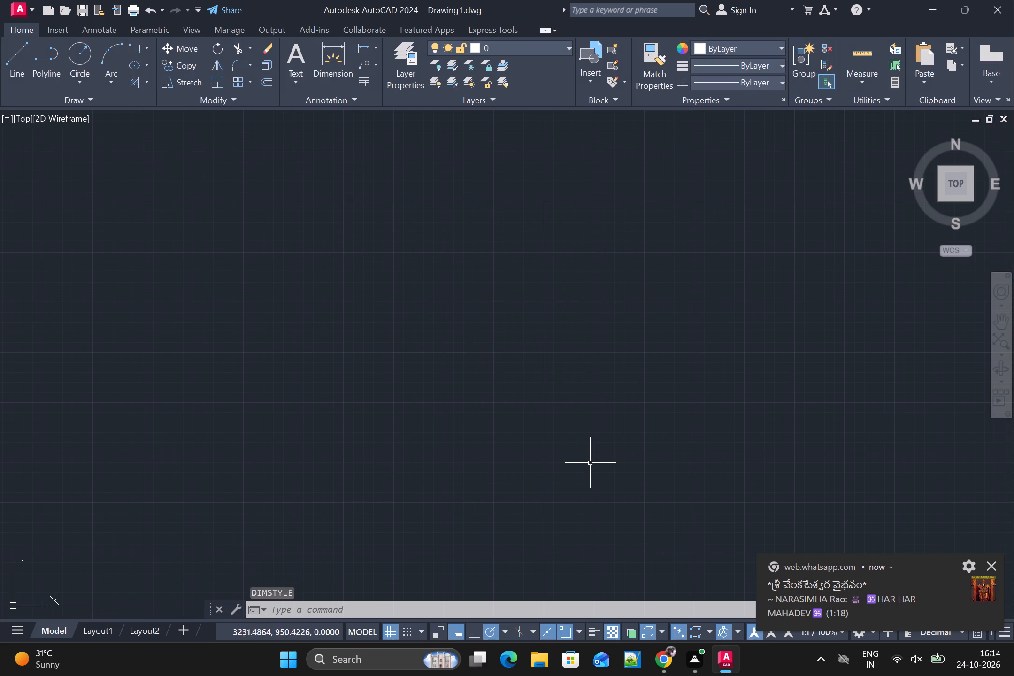
Configure the drawing units to Architectural length with 0'-0" precision and an insertion scale in inches.
type("UN")
key("i")
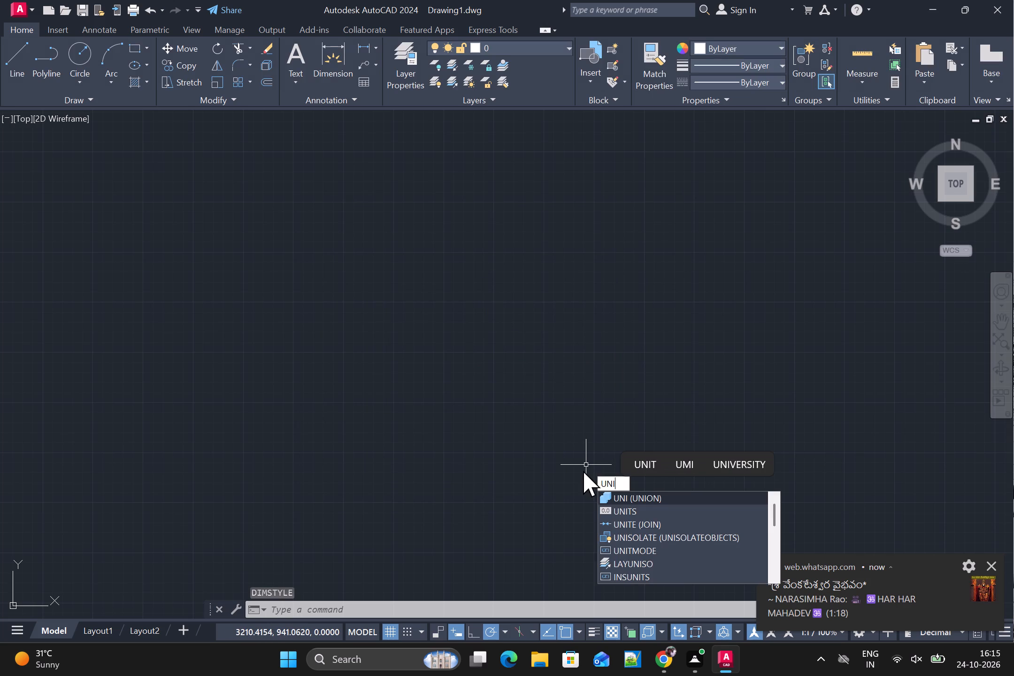
key("t")
key("s")
key("Return")
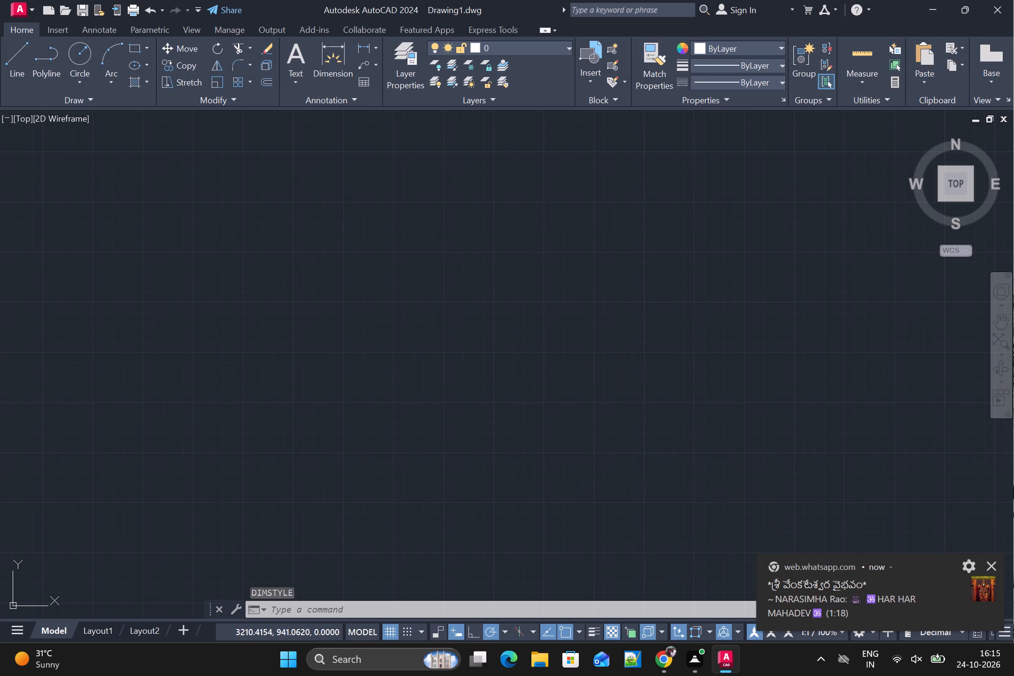
left_click(431, 224)
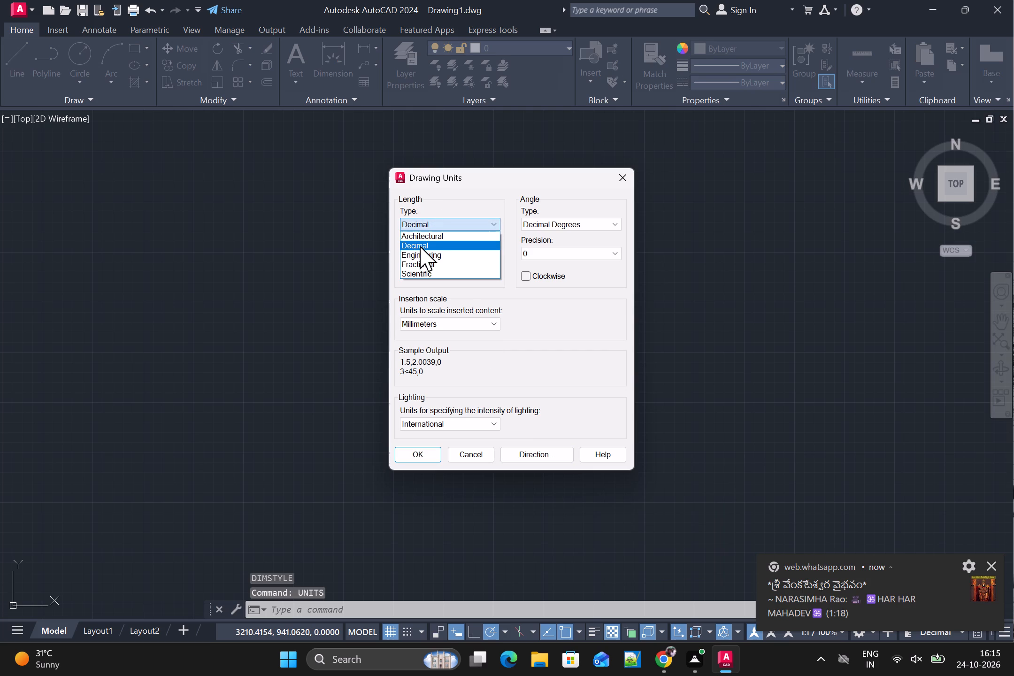
left_click(430, 239)
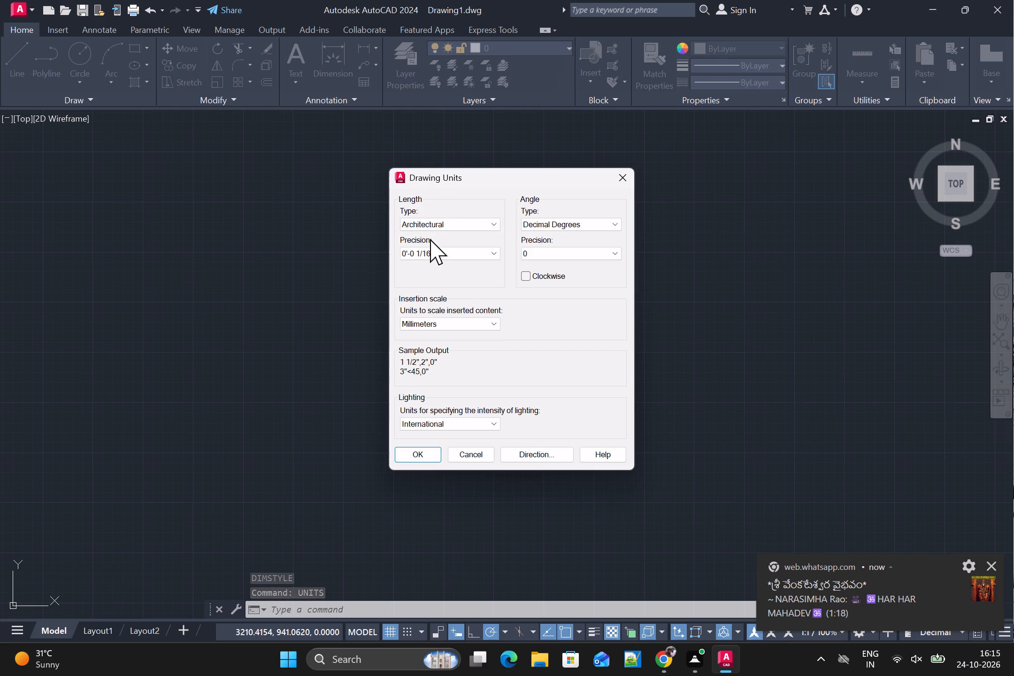
double_click(426, 245)
left_click(423, 253)
left_click(418, 266)
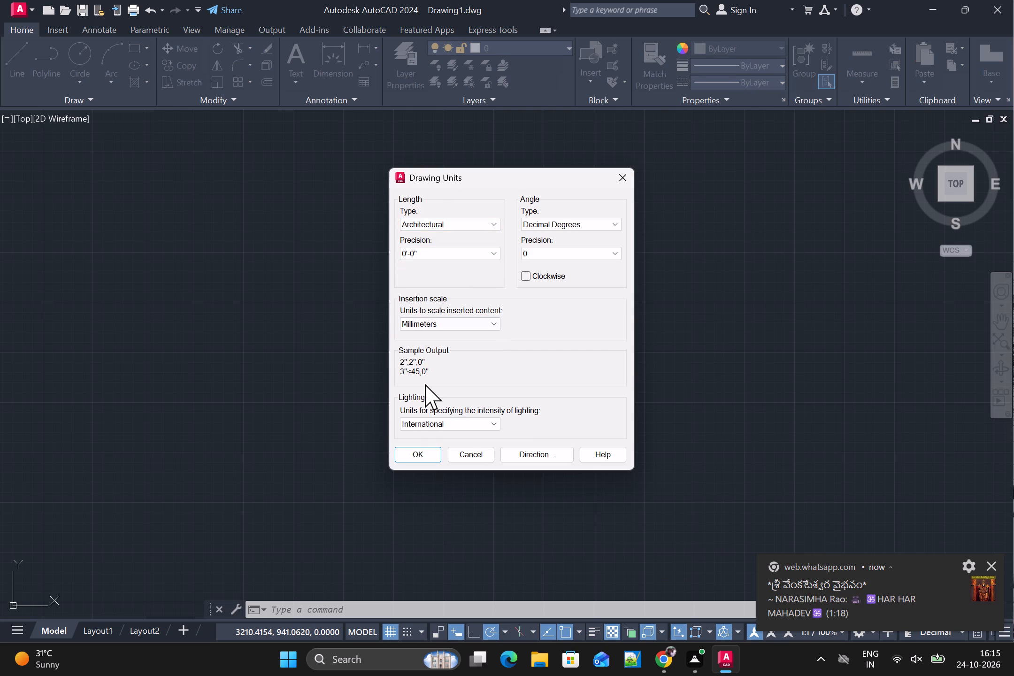
left_click(453, 320)
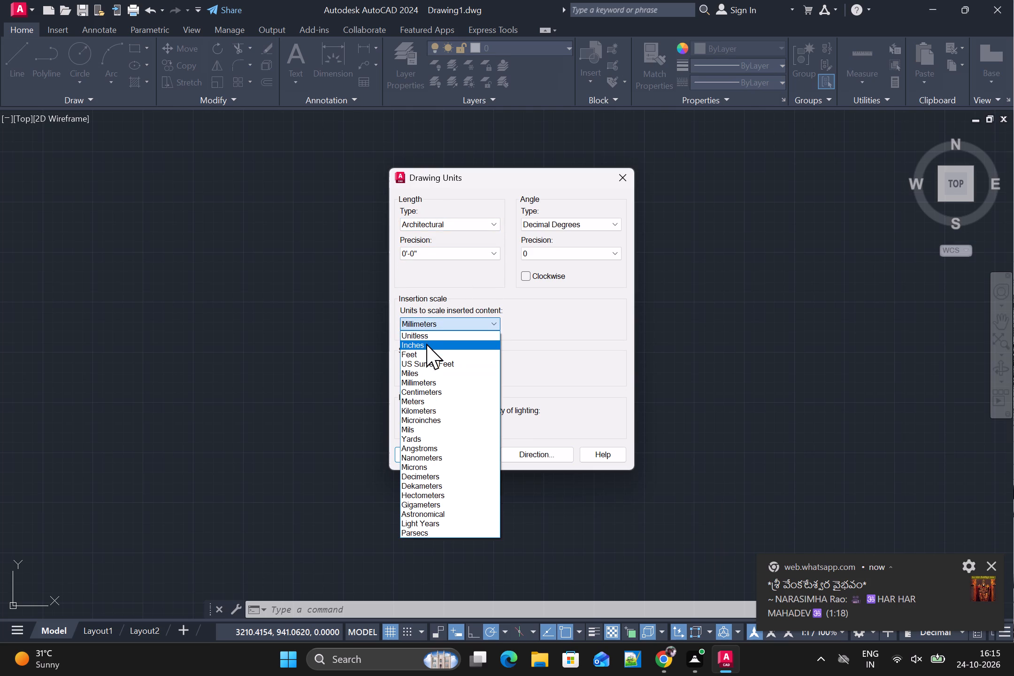
left_click(426, 344)
left_click(420, 451)
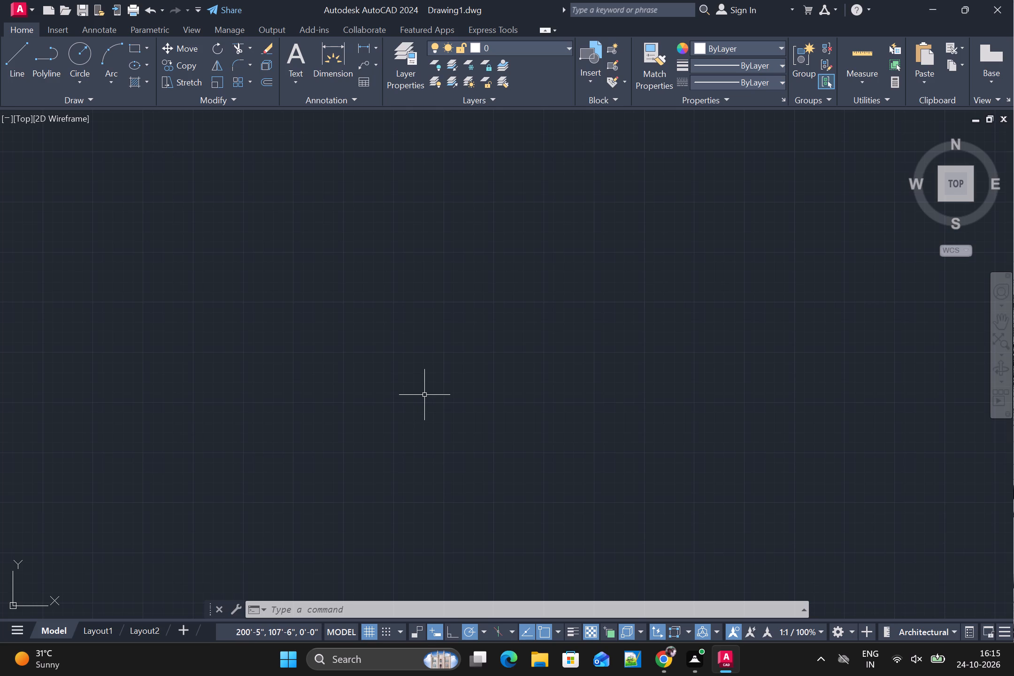
Draw a rectangle 10' wide and 12' high in the empty drawing area.
key("r")
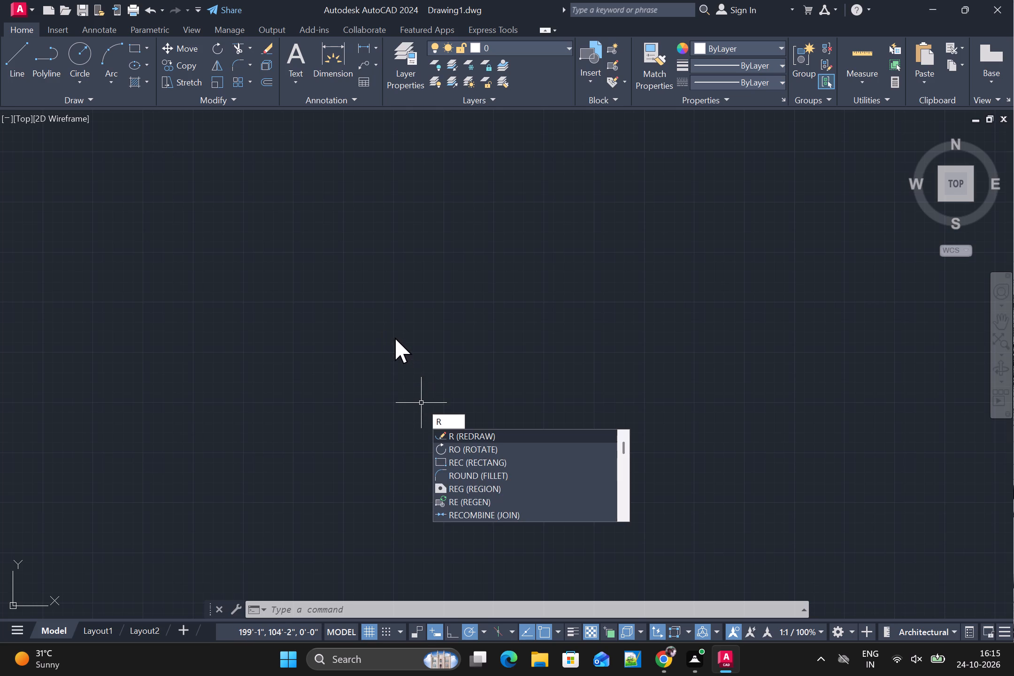
key("e")
key("c")
key("space")
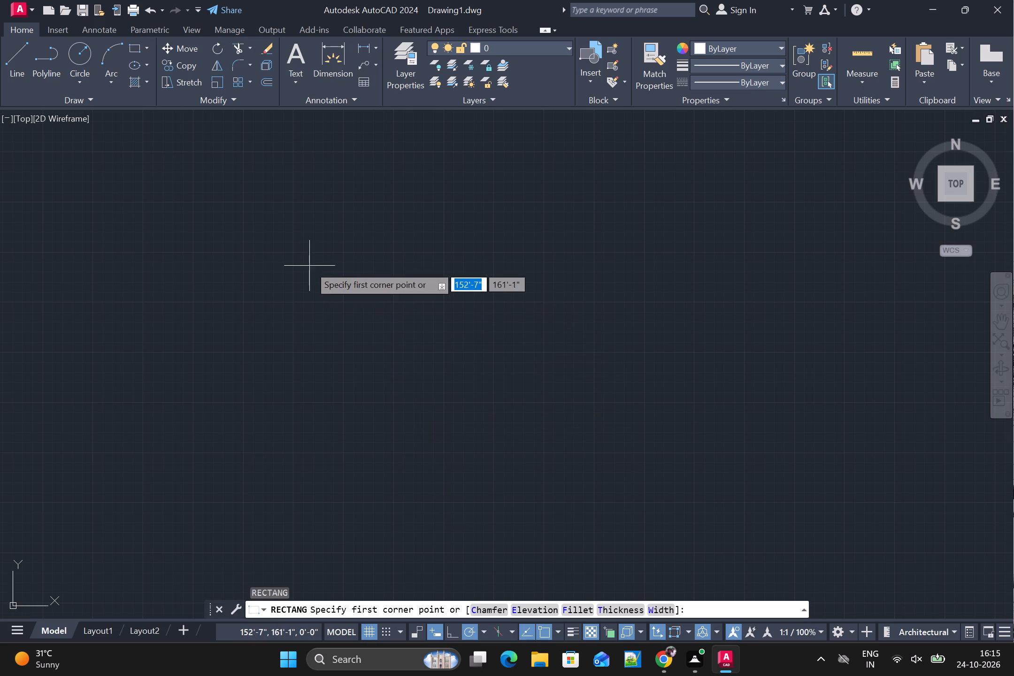
left_click(309, 266)
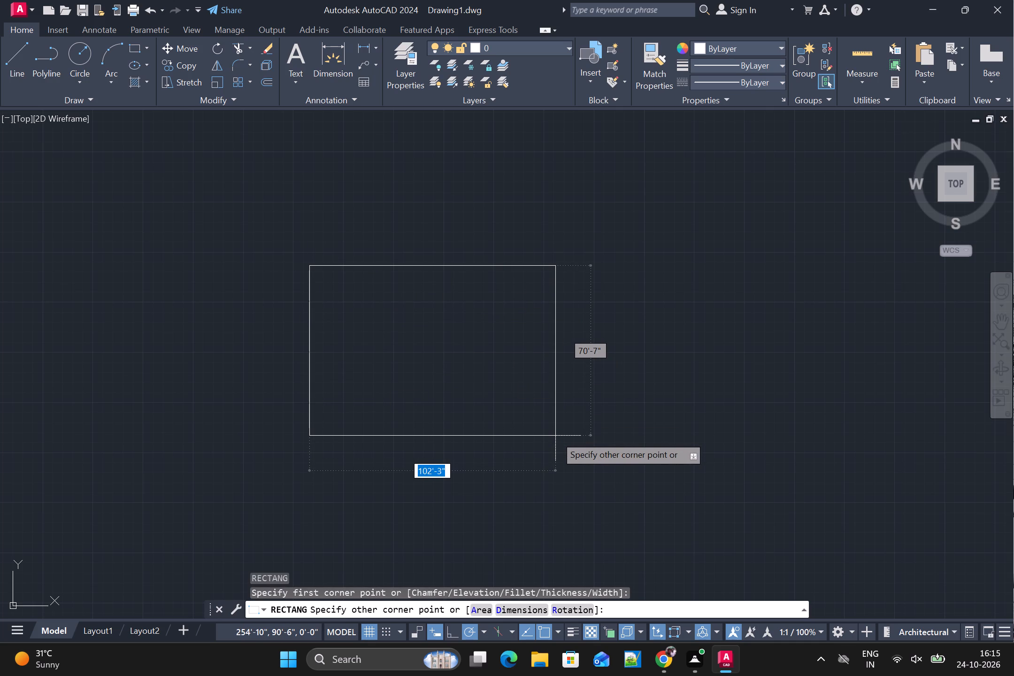
type("10")
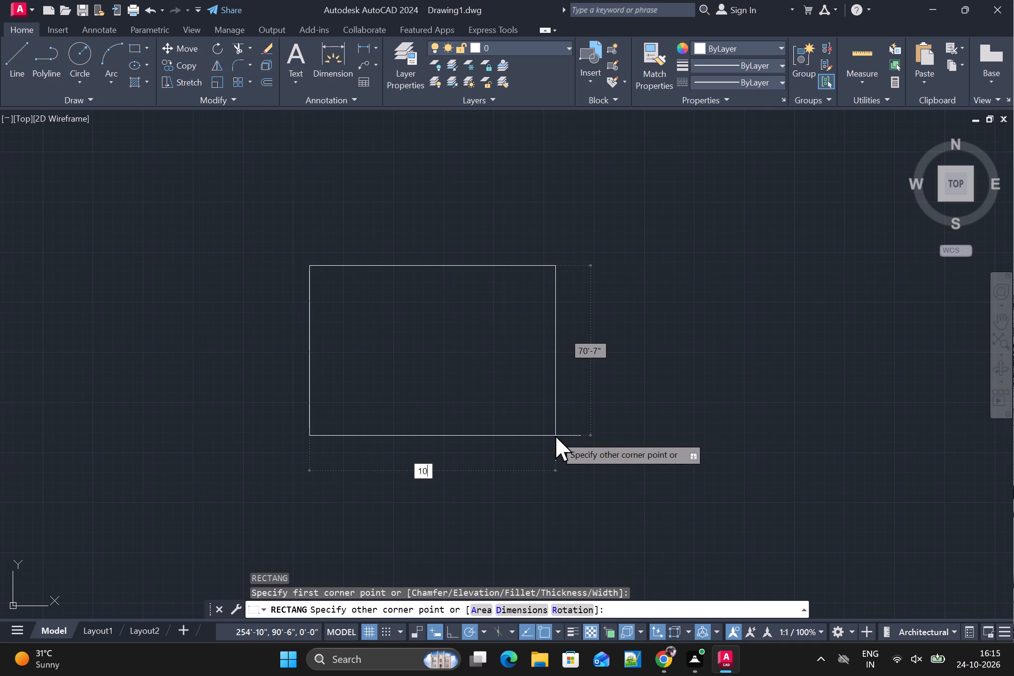
key("apostrophe")
key("Tab")
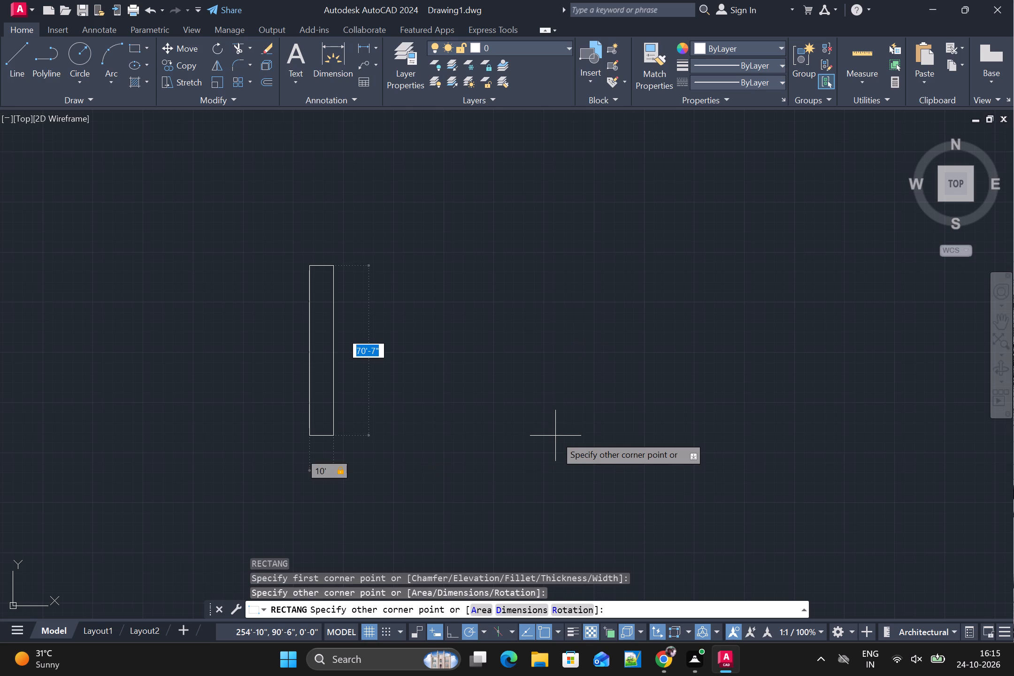
type("12'")
key("Return")
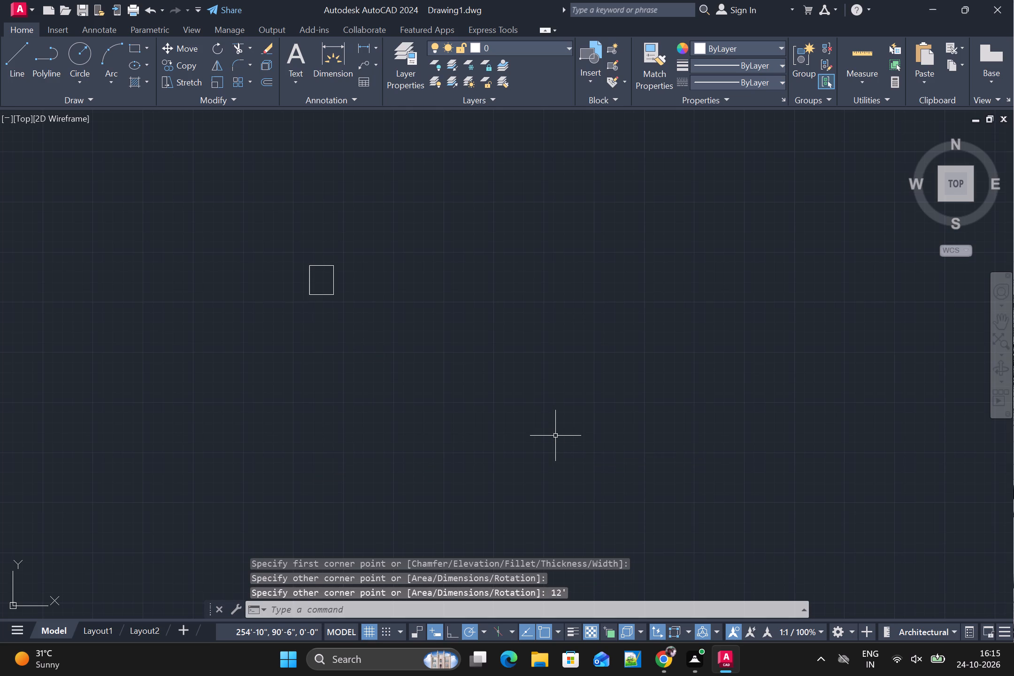
Turn off the drawing grid display.
left_click(365, 629)
scroll(302, 279, "up", 5)
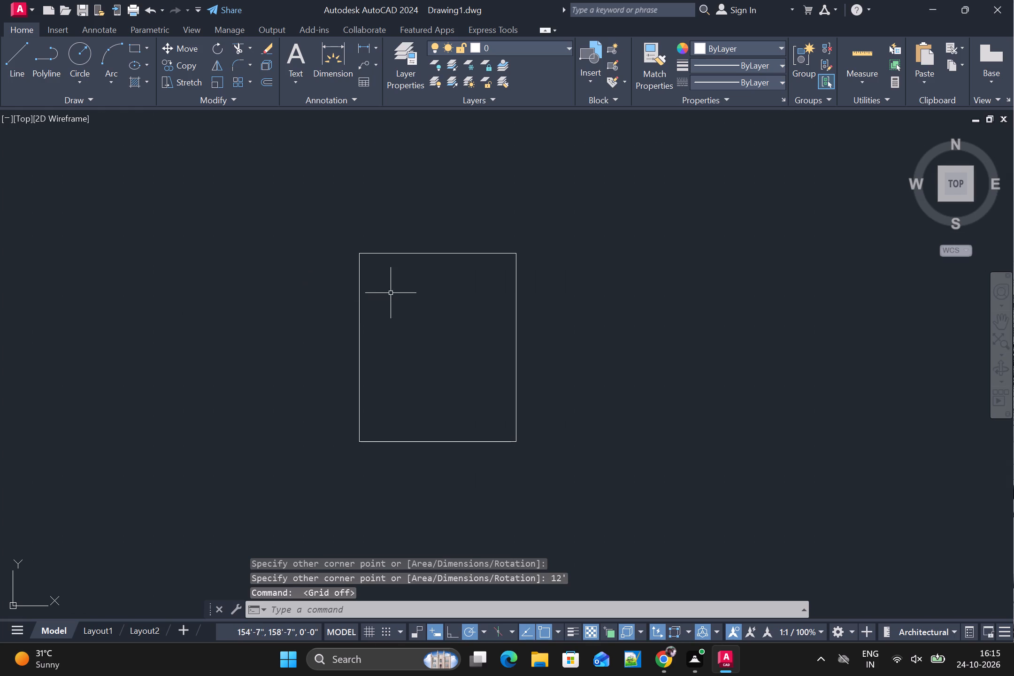
scroll(394, 290, "up", 1)
middle_click_drag(399, 299, 505, 277)
scroll(489, 286, "down", 1)
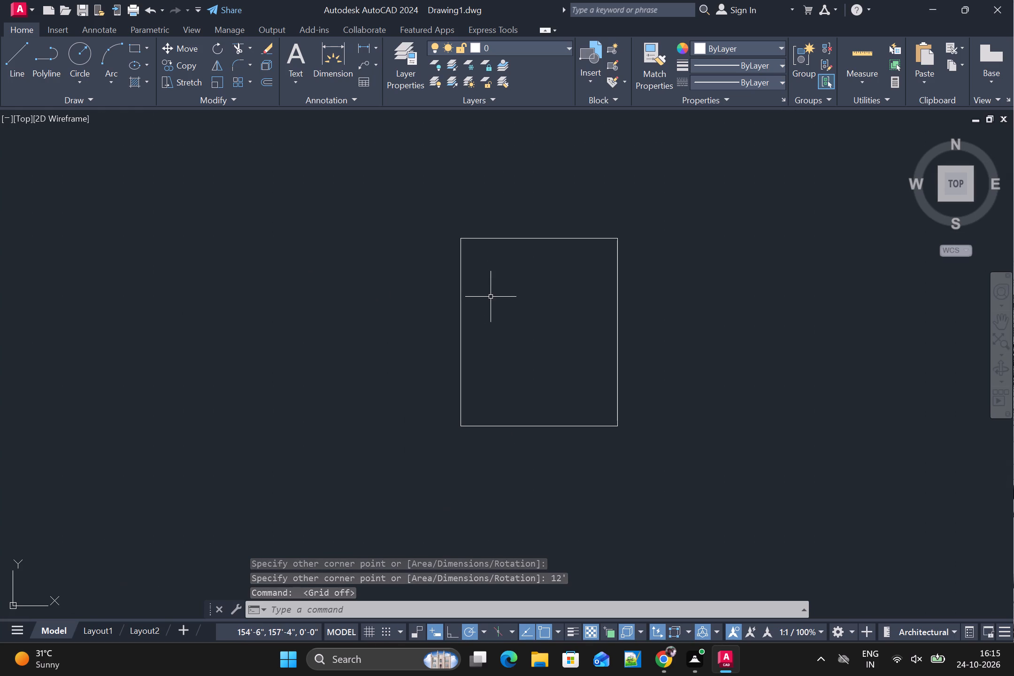
scroll(490, 294, "up", 1)
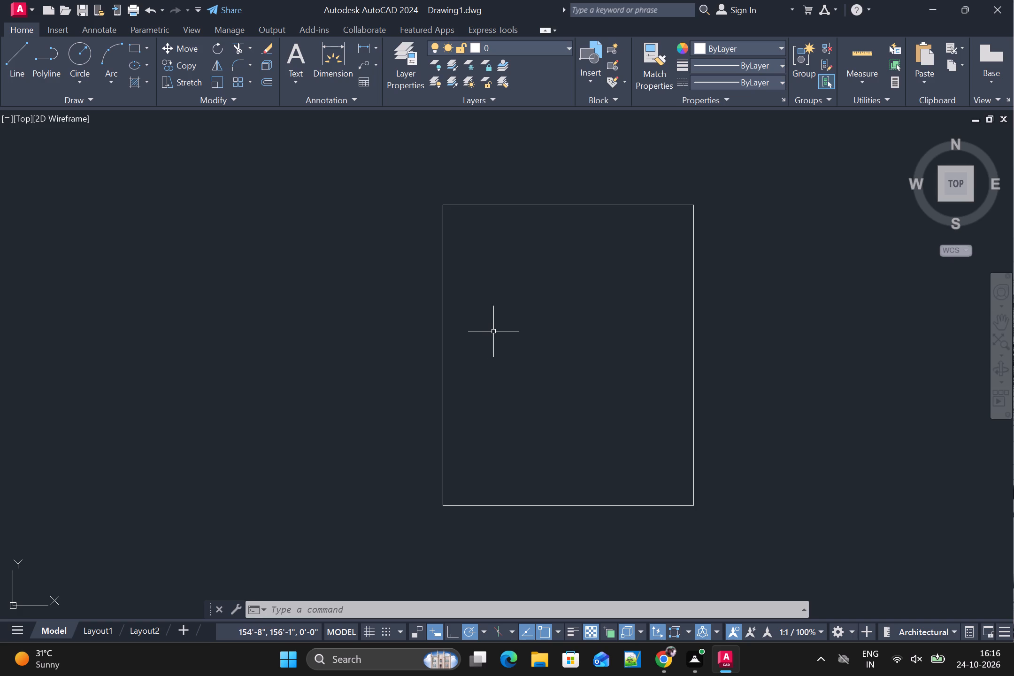
Offset the 10' by 12' rectangle outward by 9" using the Through option to form the wall outline.
key("o")
key("Return")
key("t")
key("Return")
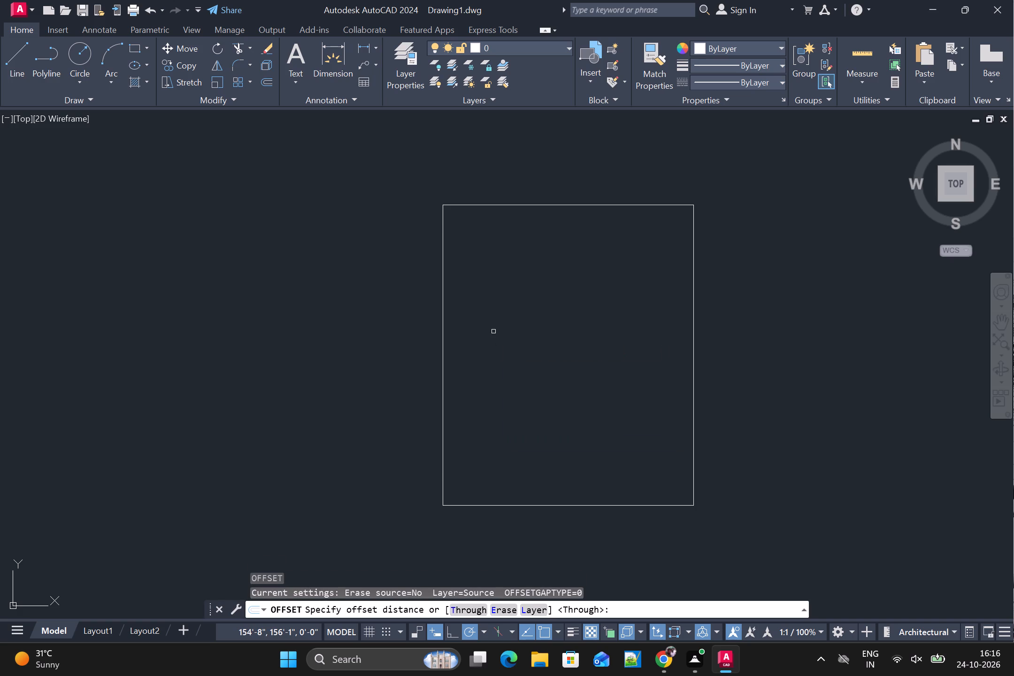
left_click(441, 305)
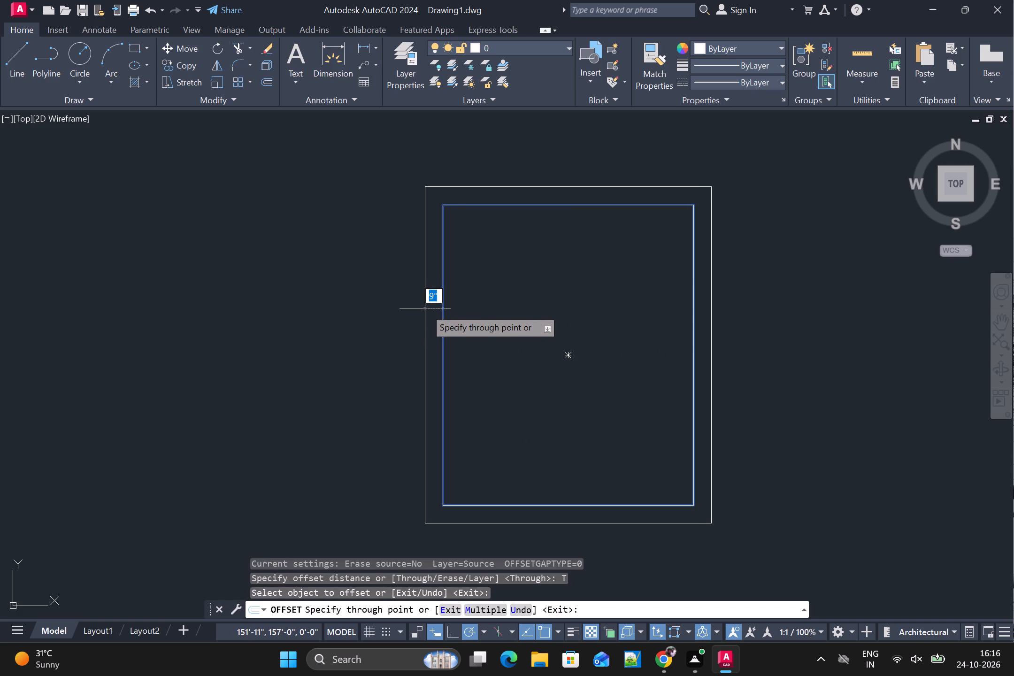
type("9\"")
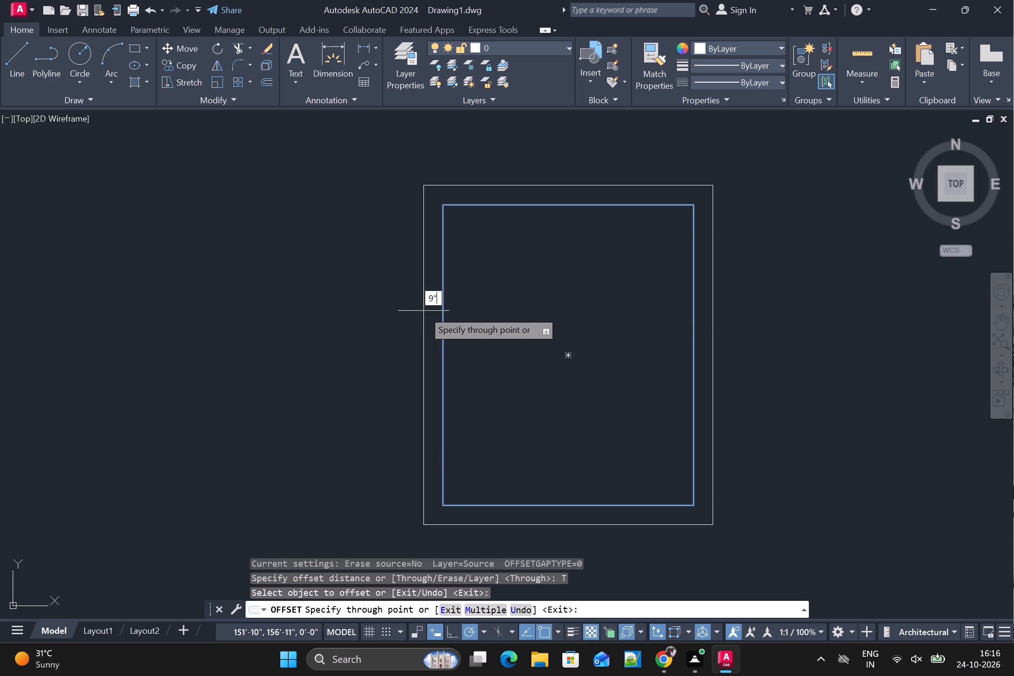
key("Return")
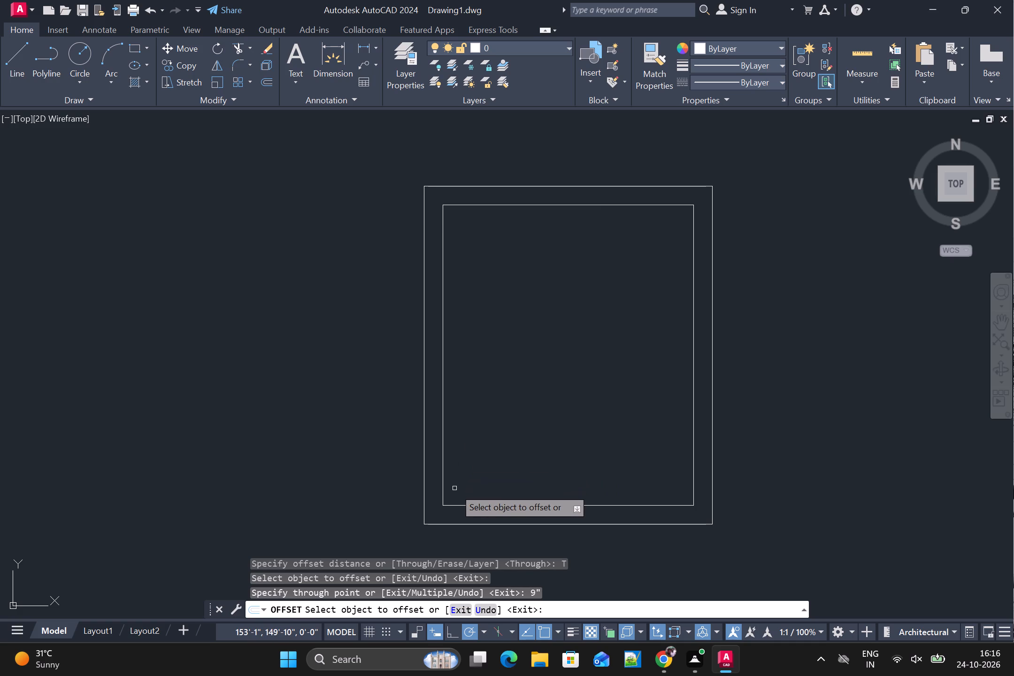
scroll(458, 479, "down", 1)
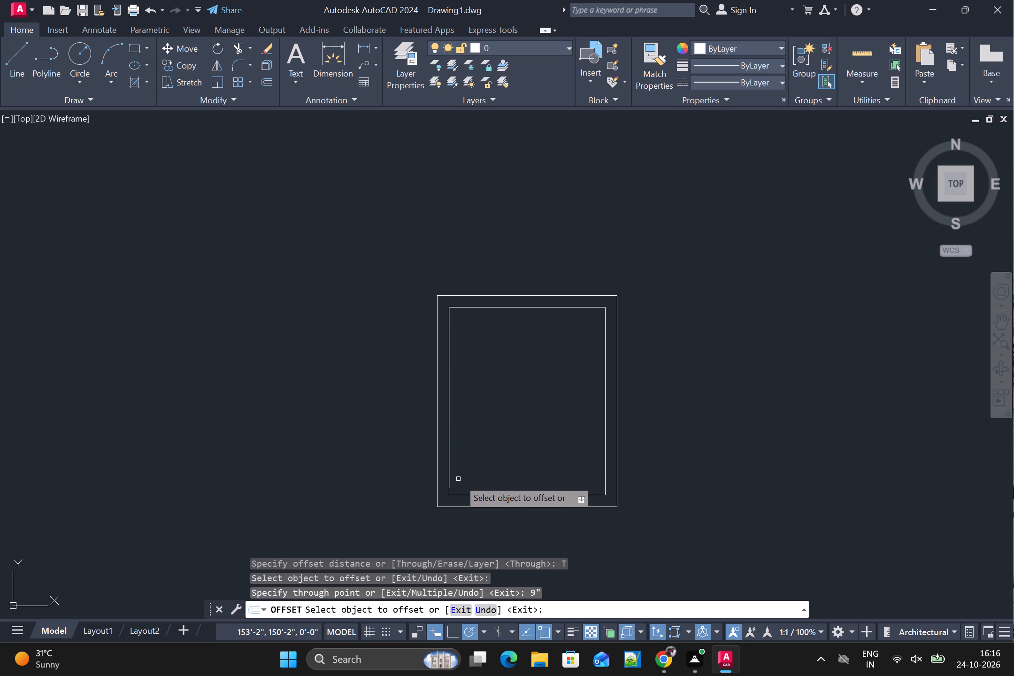
middle_click_drag(502, 433, 479, 398)
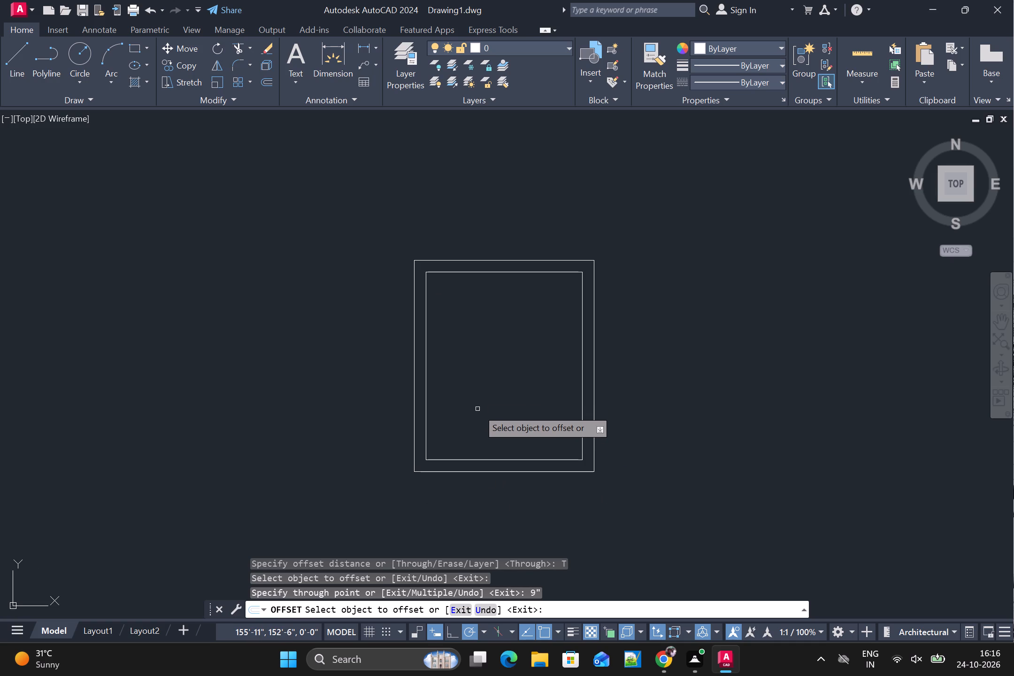
scroll(442, 492, "up", 3)
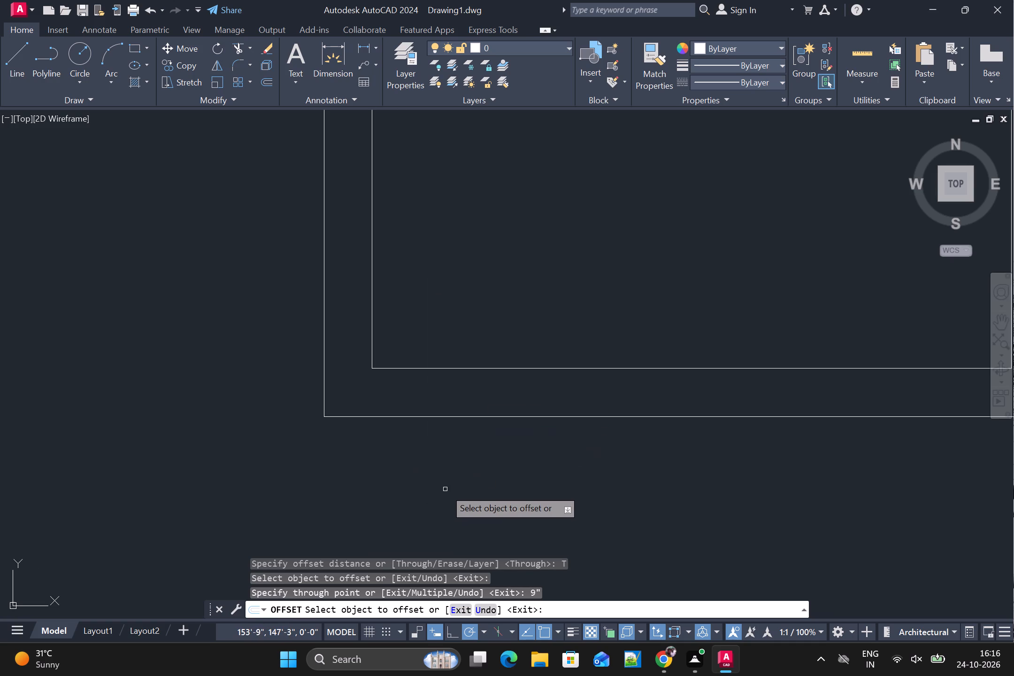
key("Escape")
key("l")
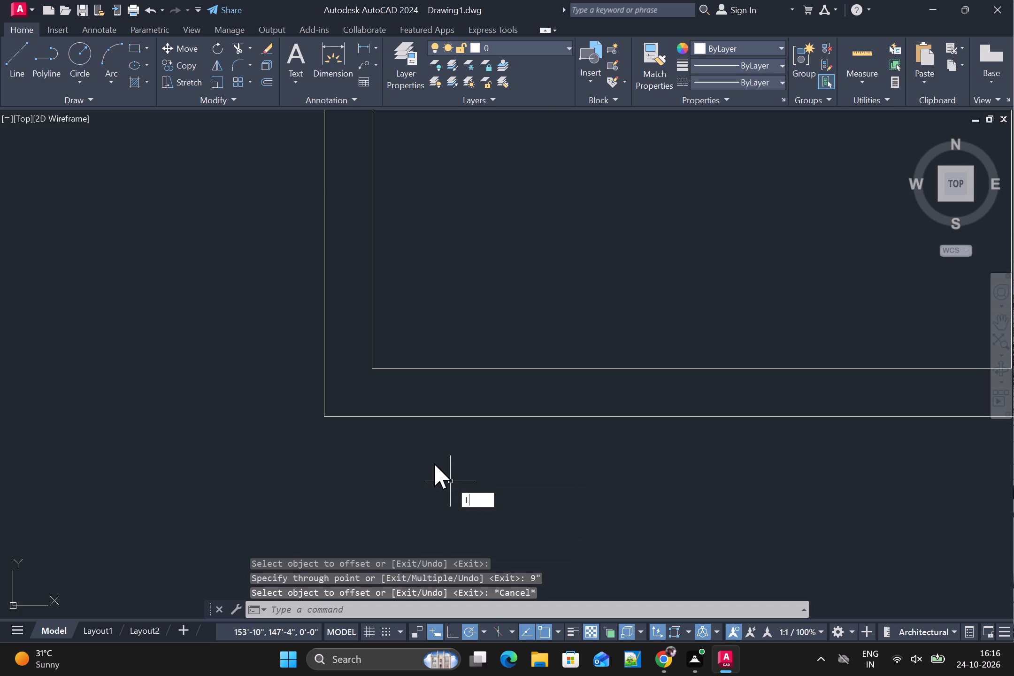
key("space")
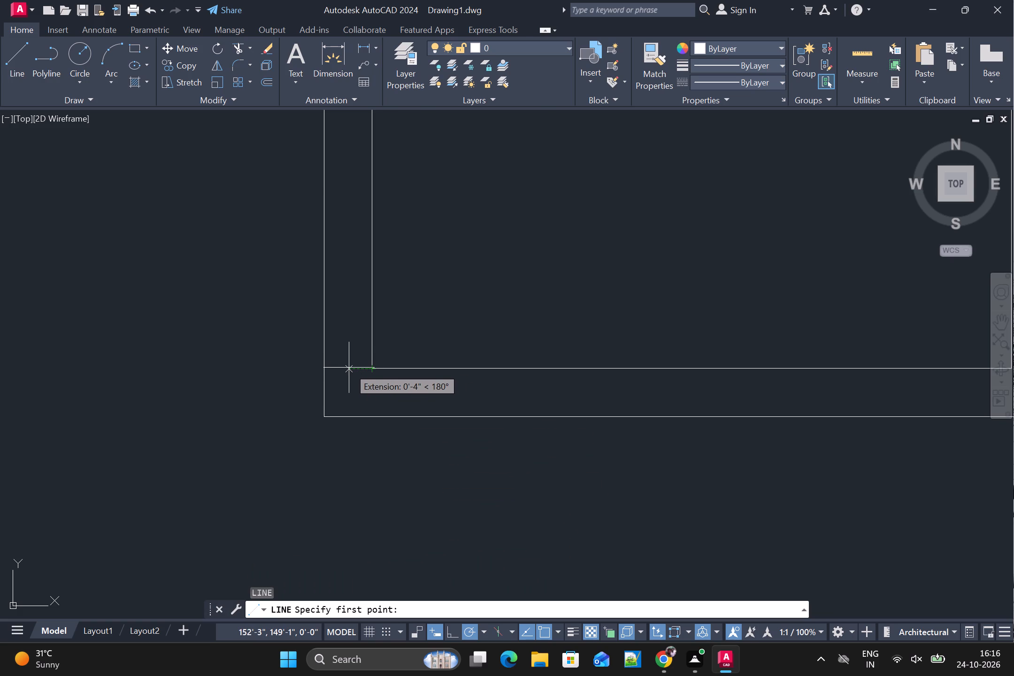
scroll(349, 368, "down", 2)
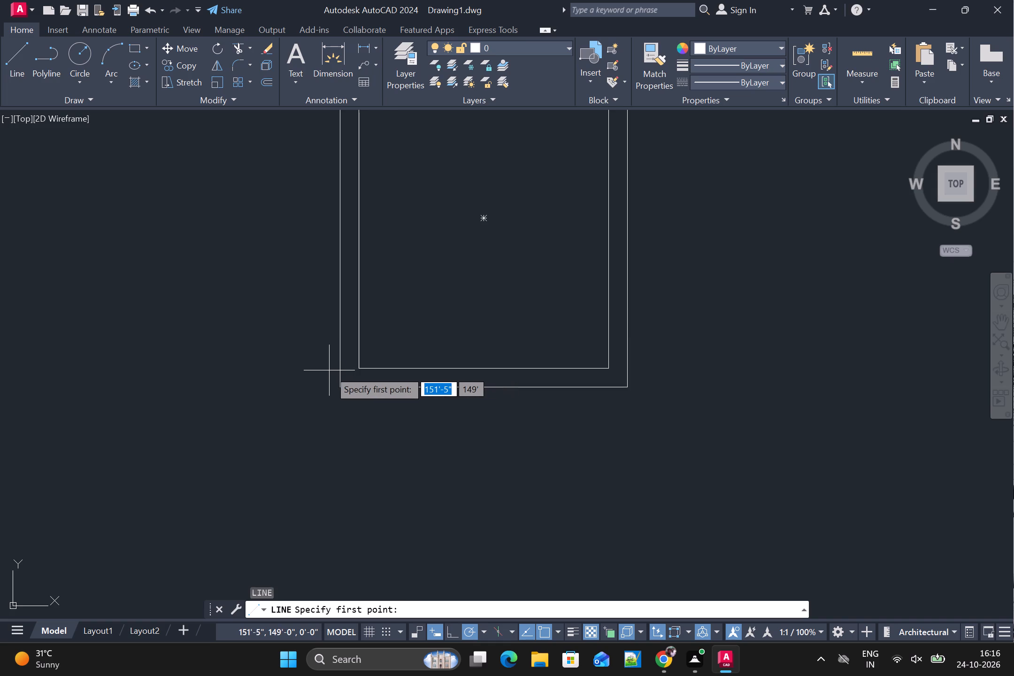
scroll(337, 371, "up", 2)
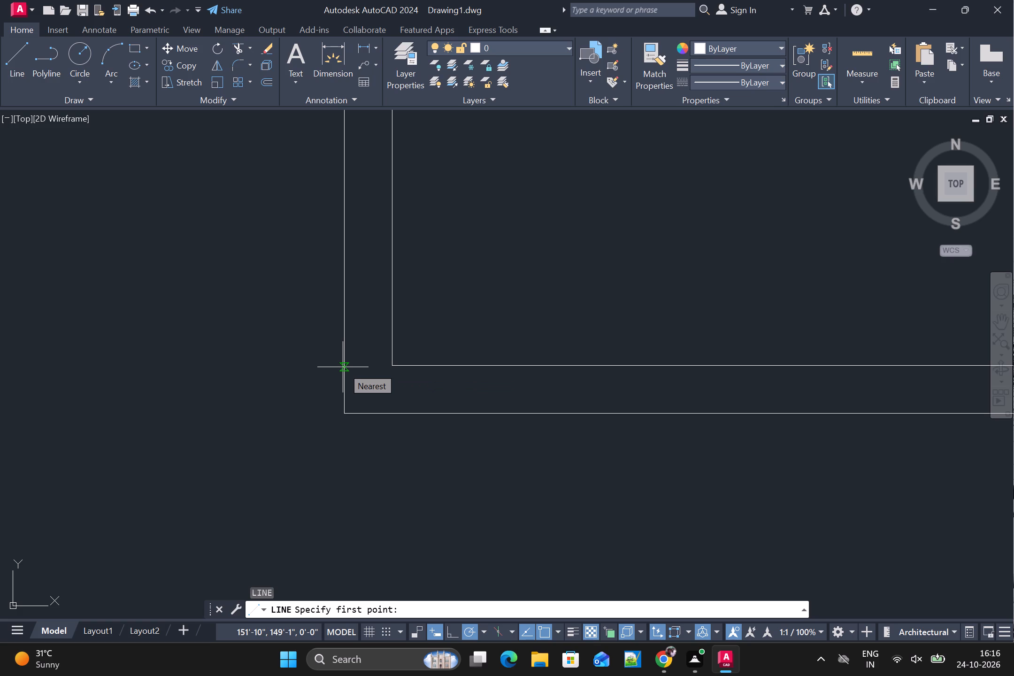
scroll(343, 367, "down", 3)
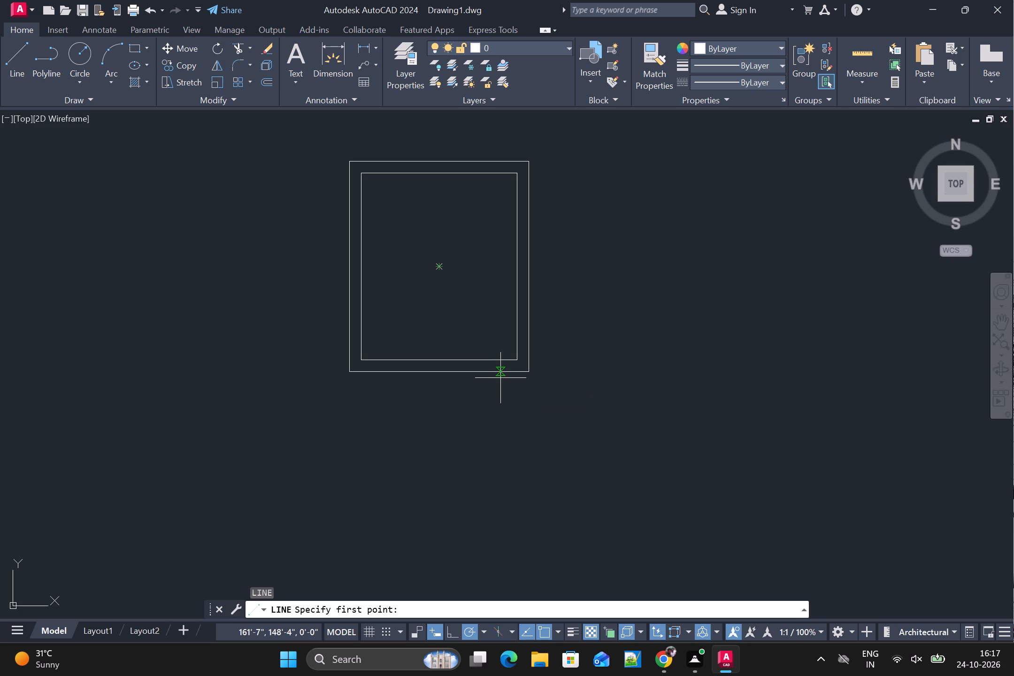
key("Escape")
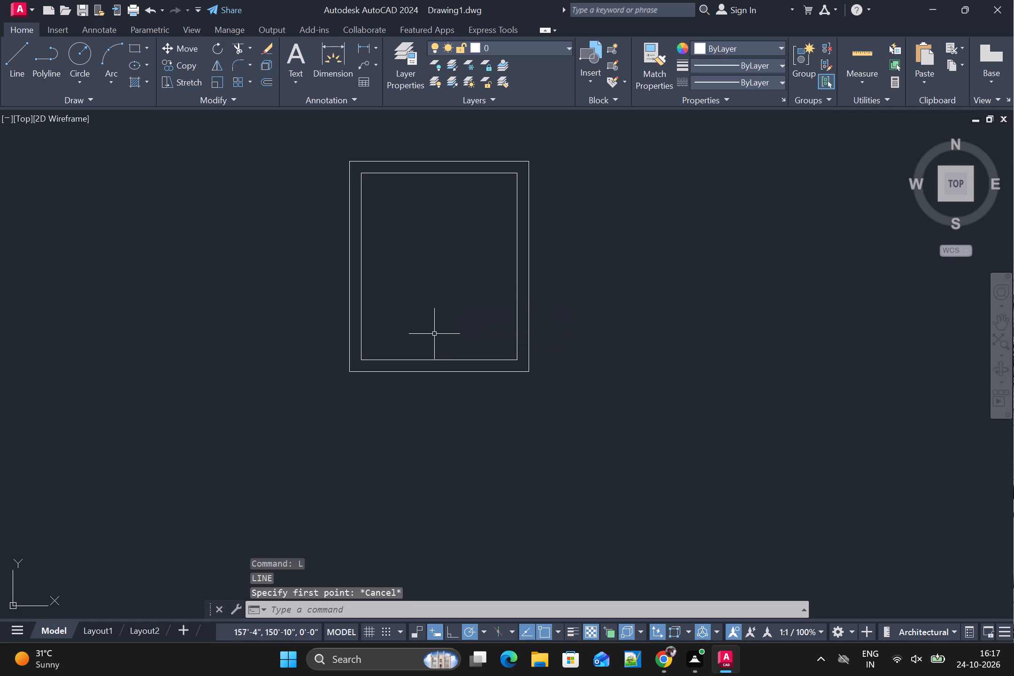
Draw a 9" thick wall stub extending about 3'-11" left from the outer rectangle's top-left corner, ending back on its left edge.
scroll(424, 202, "up", 2)
scroll(436, 245, "down", 1)
middle_click_drag(438, 255, 451, 313)
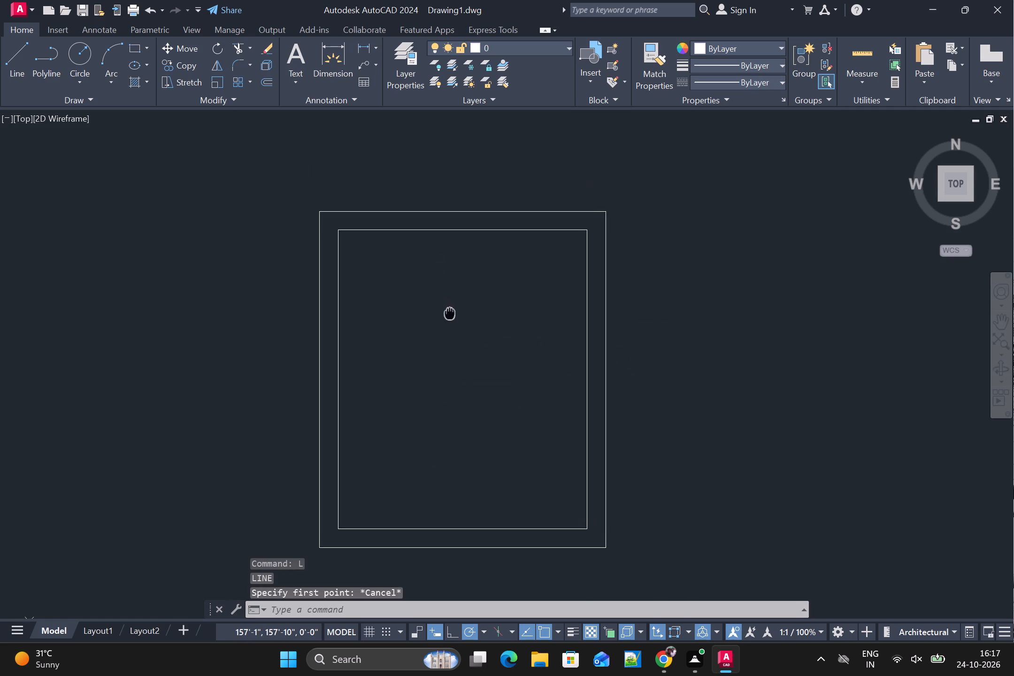
middle_click_drag(451, 313, 453, 313)
scroll(453, 313, "down", 1)
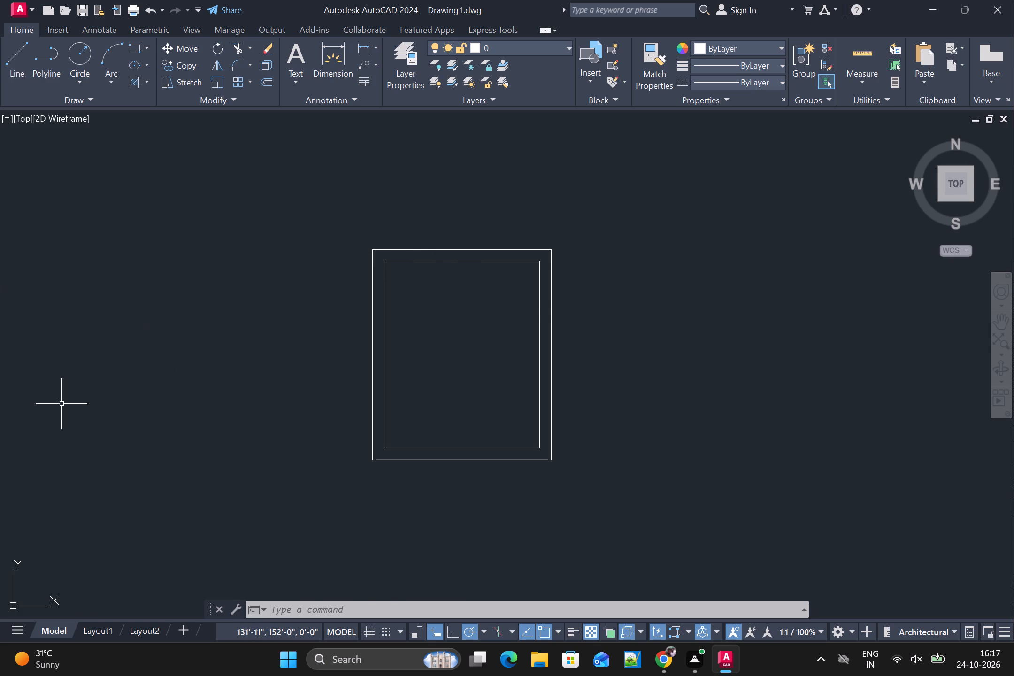
key("l")
key("space")
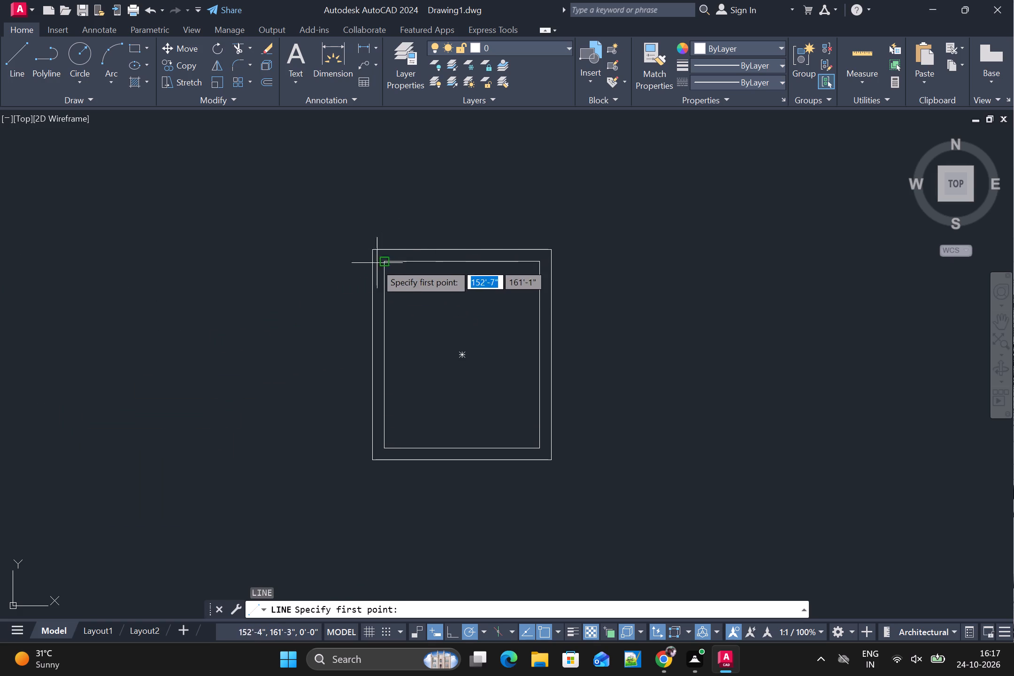
left_click(370, 253)
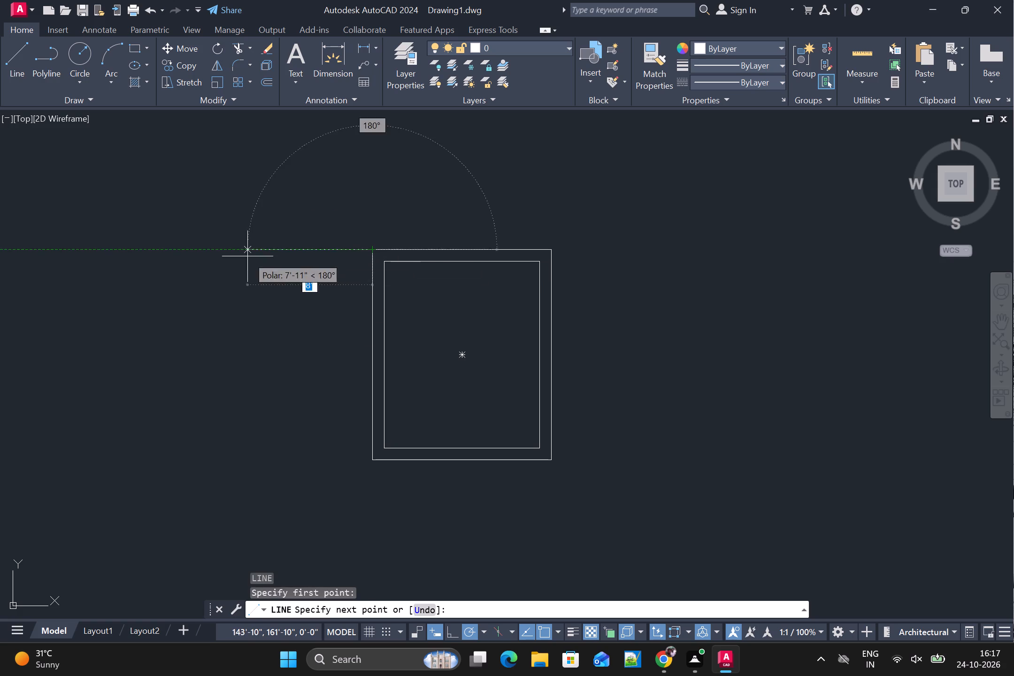
left_click(312, 248)
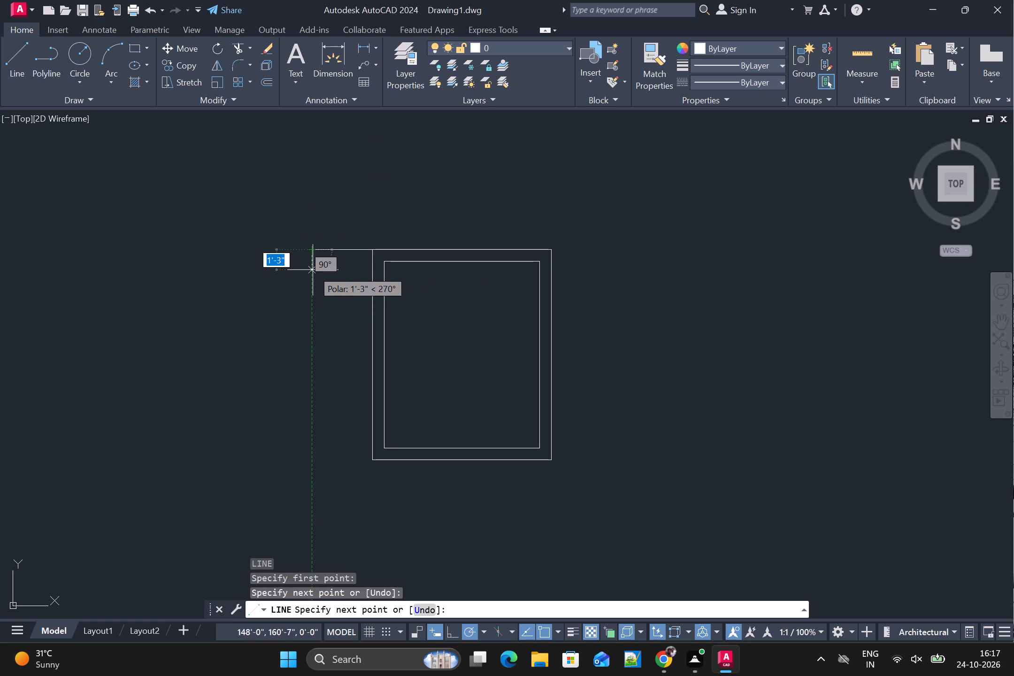
scroll(313, 270, "up", 2)
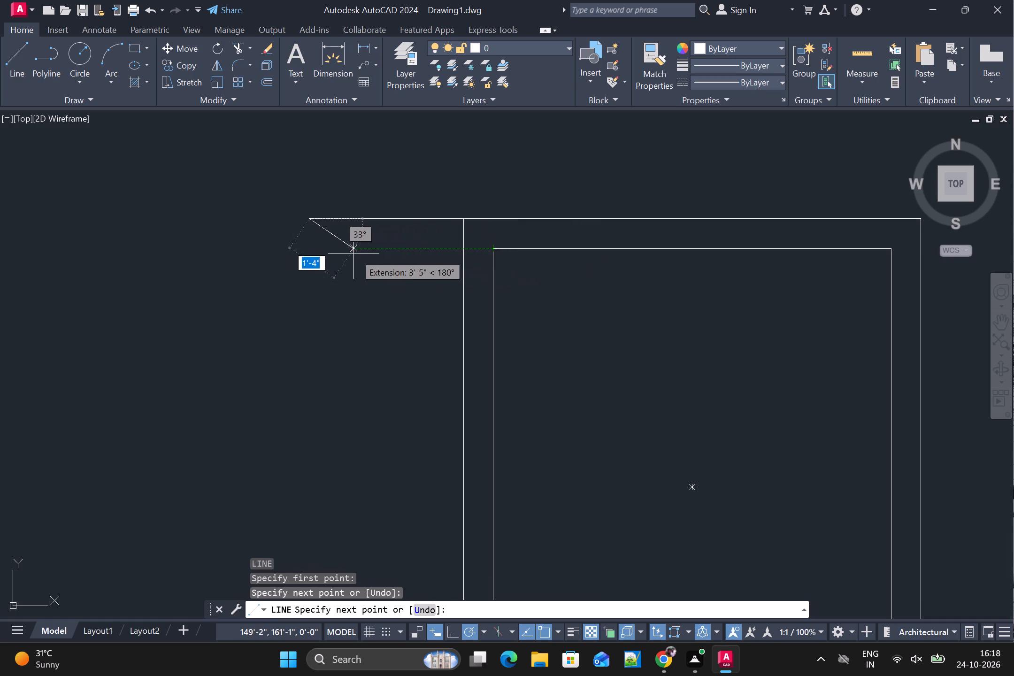
left_click(308, 249)
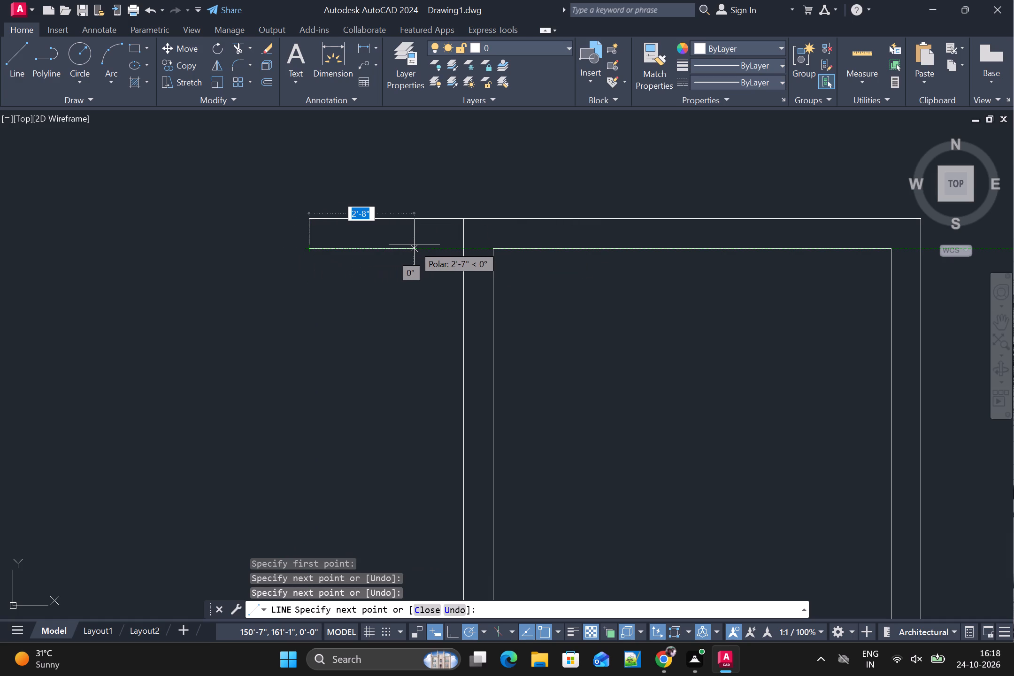
left_click(464, 248)
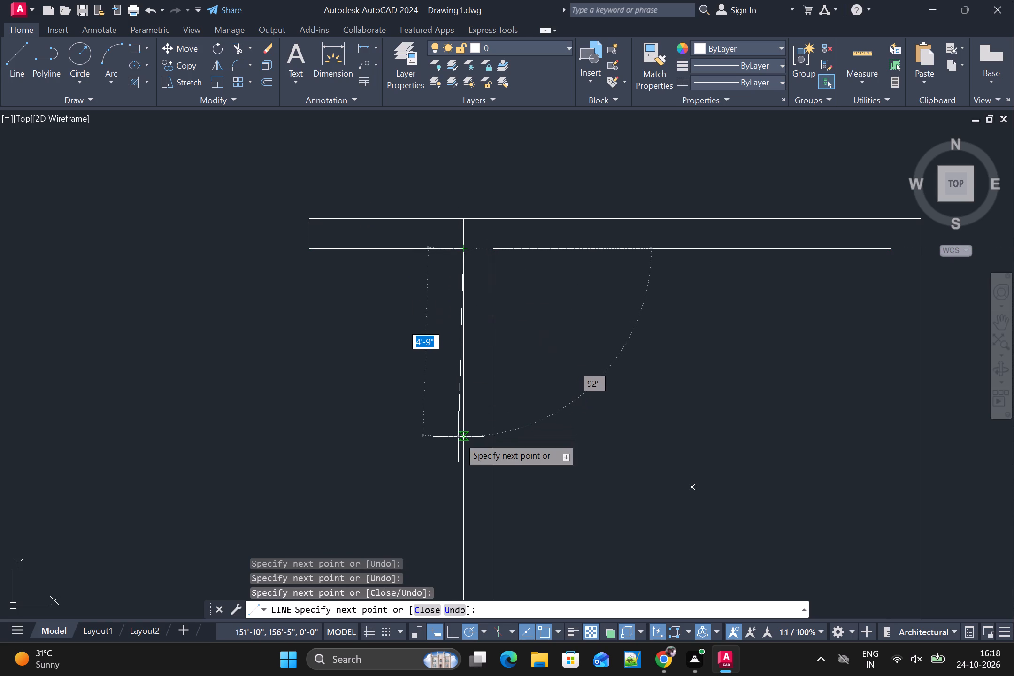
key("space")
Draw a horizontal line about 3'-11" long from below the upper stub's left end to the outer rectangle's bottom-left corner.
scroll(509, 491, "down", 2)
middle_click_drag(510, 561, 513, 411)
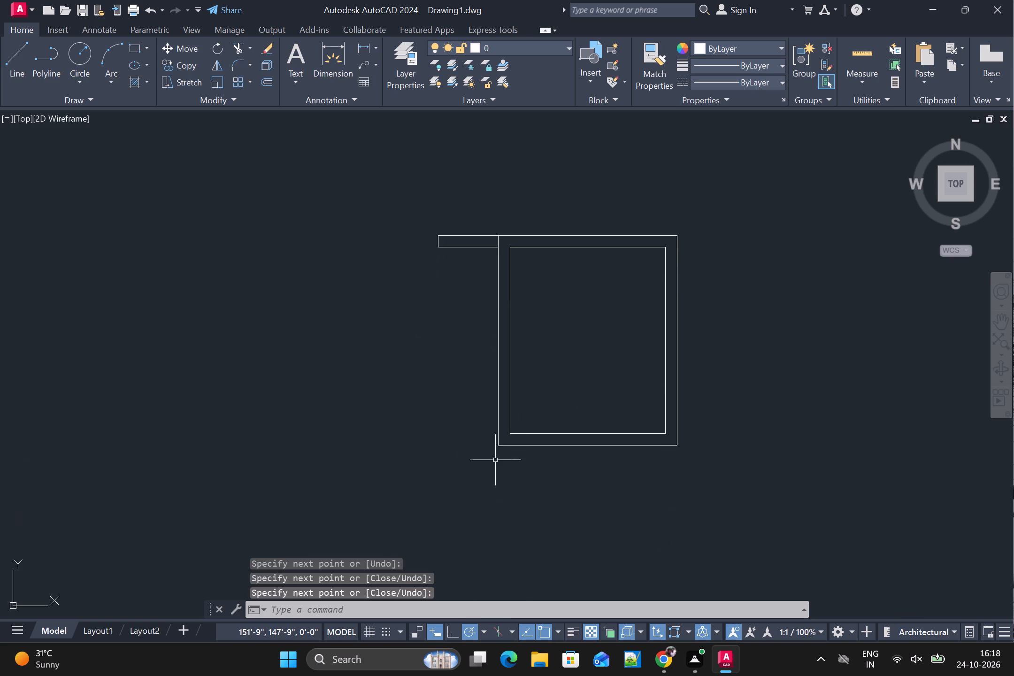
scroll(495, 461, "up", 1)
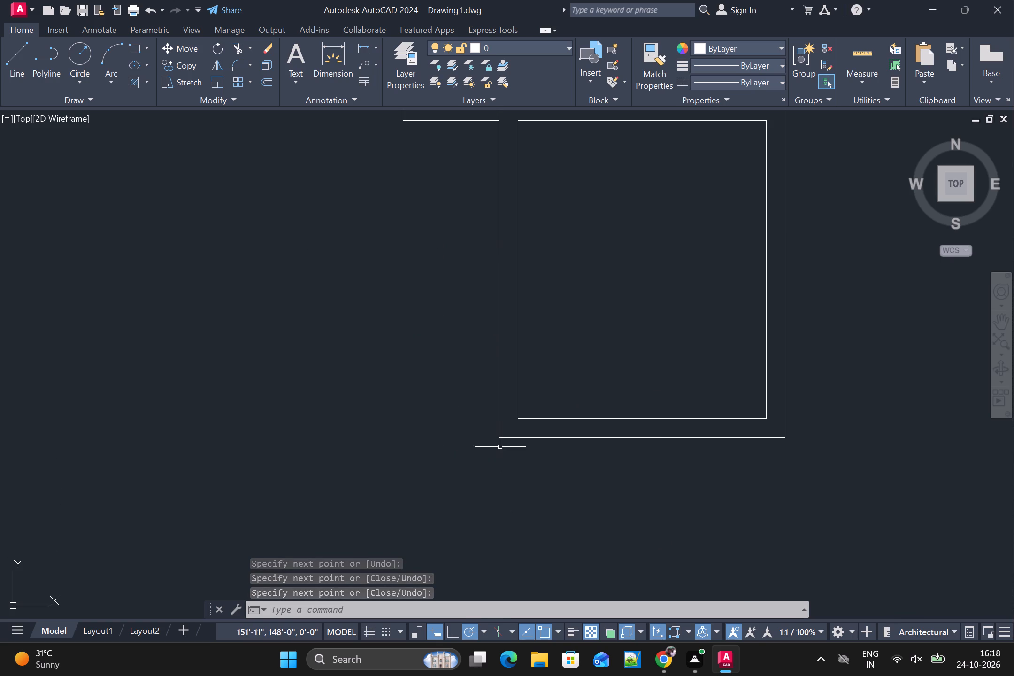
key("space")
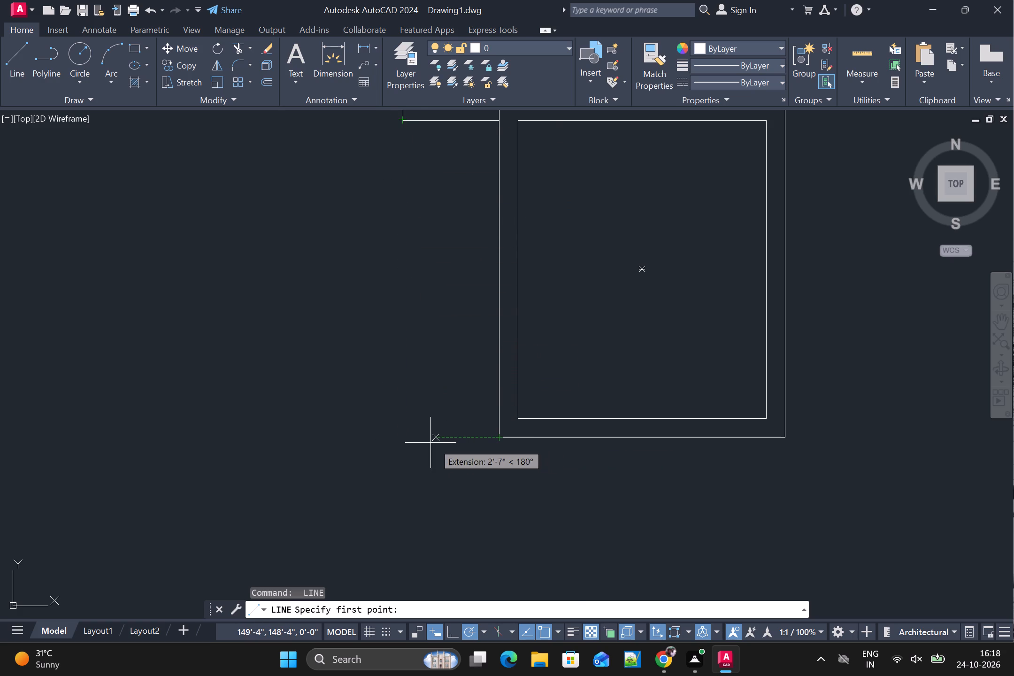
left_click(397, 442)
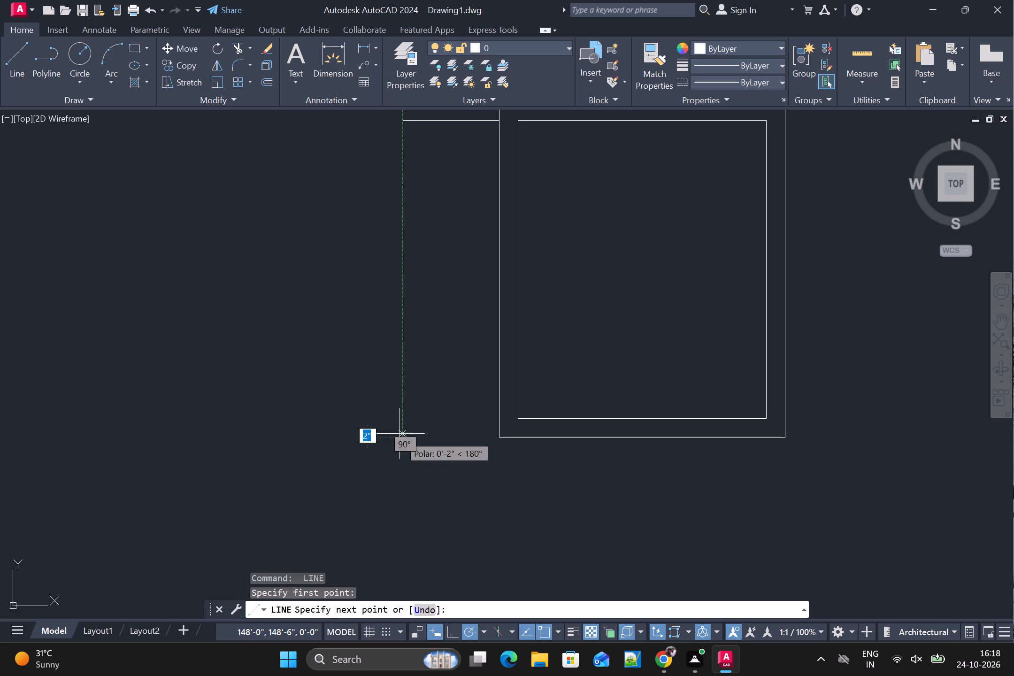
left_click(499, 438)
key("space")
Complete the lower wall stub with a 9" vertical line at its left end and a horizontal line back to the outer rectangle.
key("space")
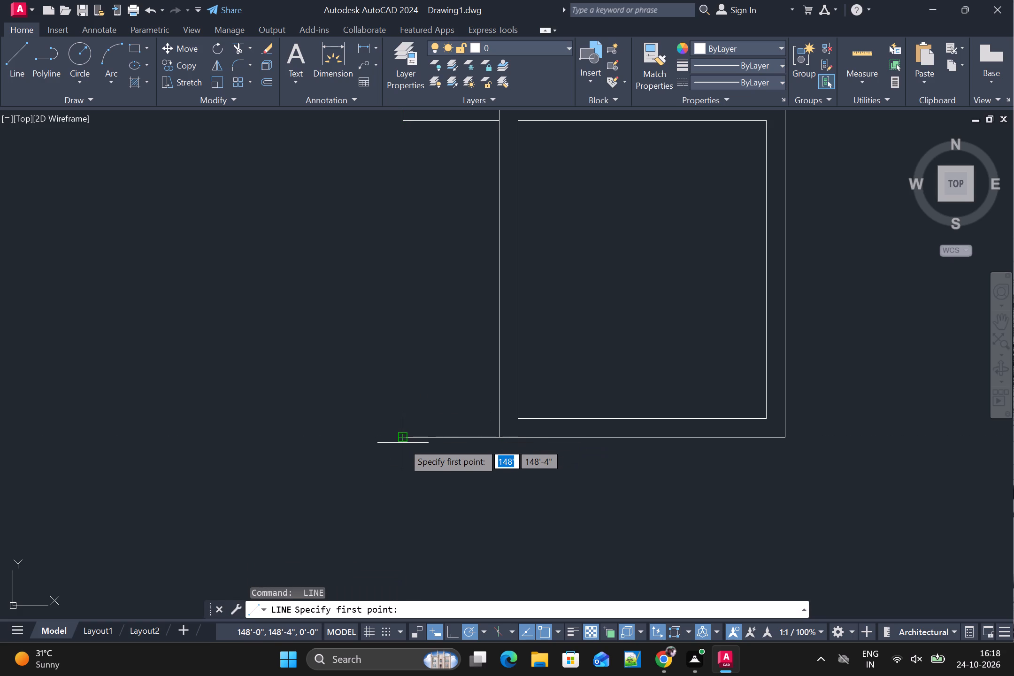
left_click(403, 442)
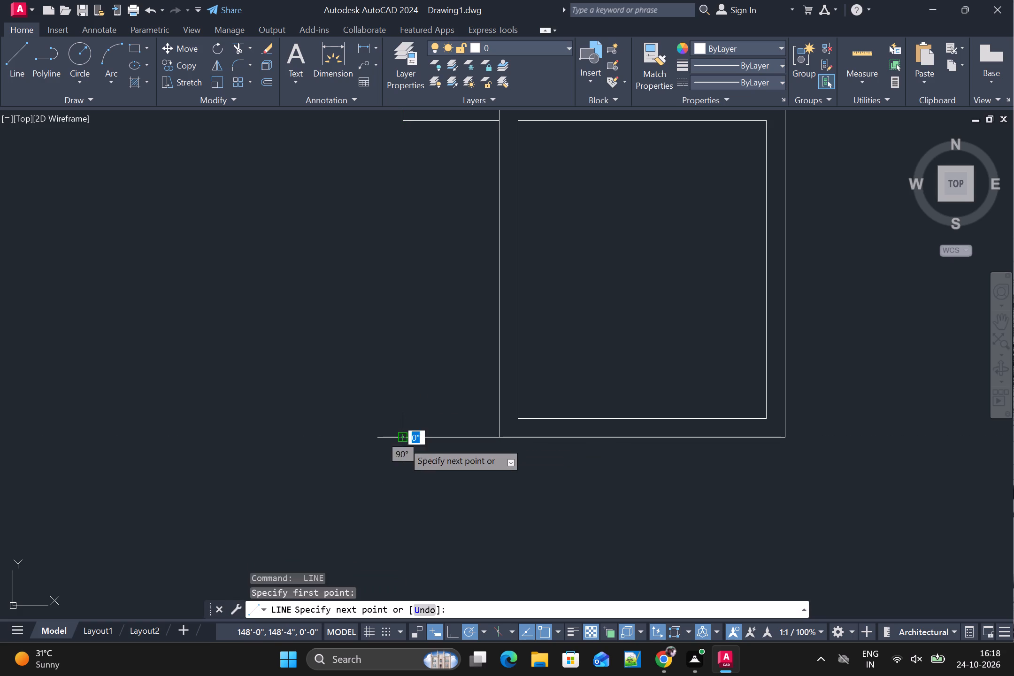
scroll(403, 423, "down", 2)
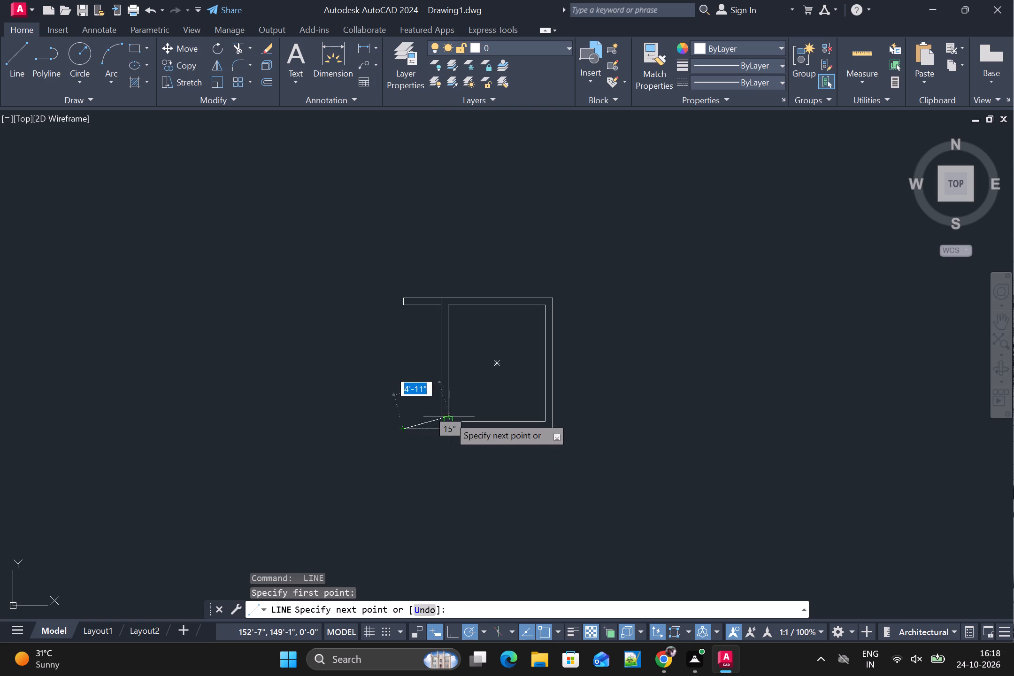
scroll(448, 421, "up", 6)
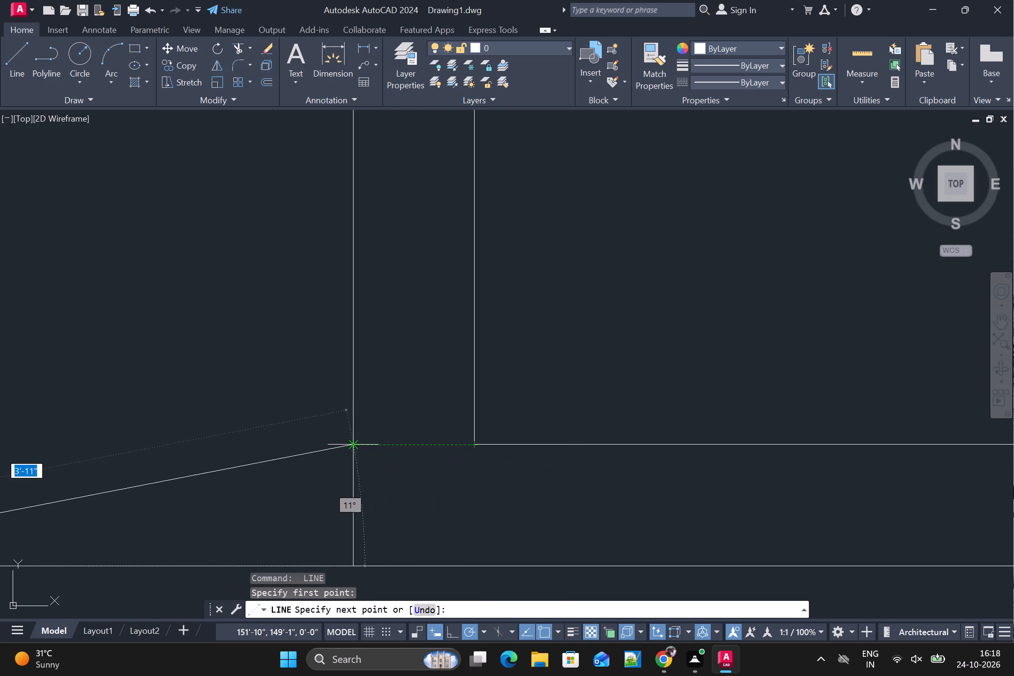
scroll(91, 452, "down", 5)
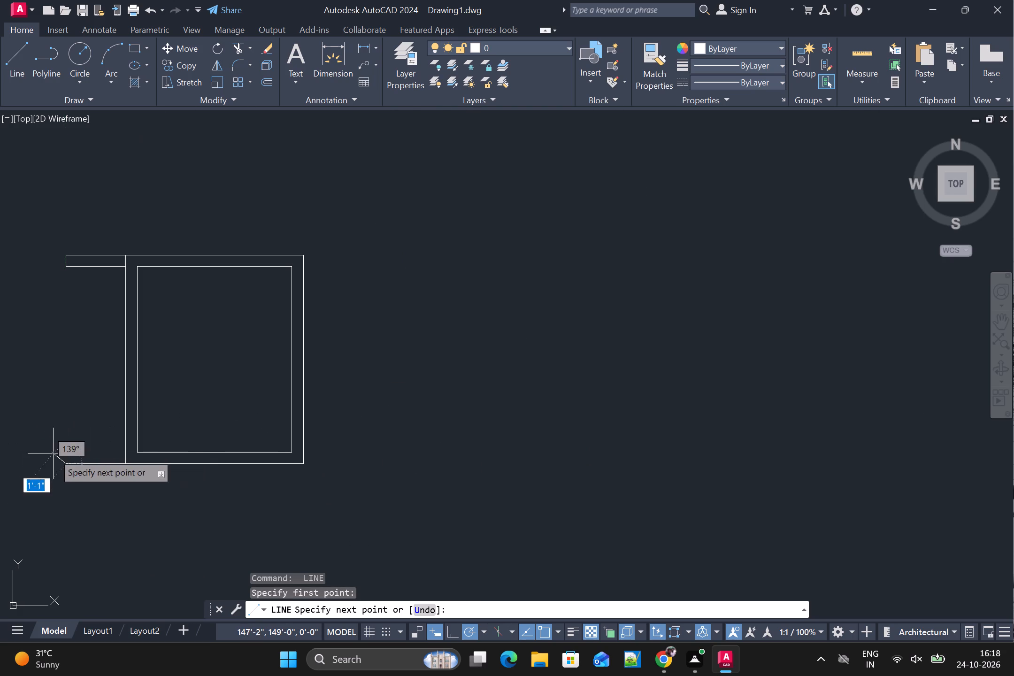
scroll(109, 453, "up", 1)
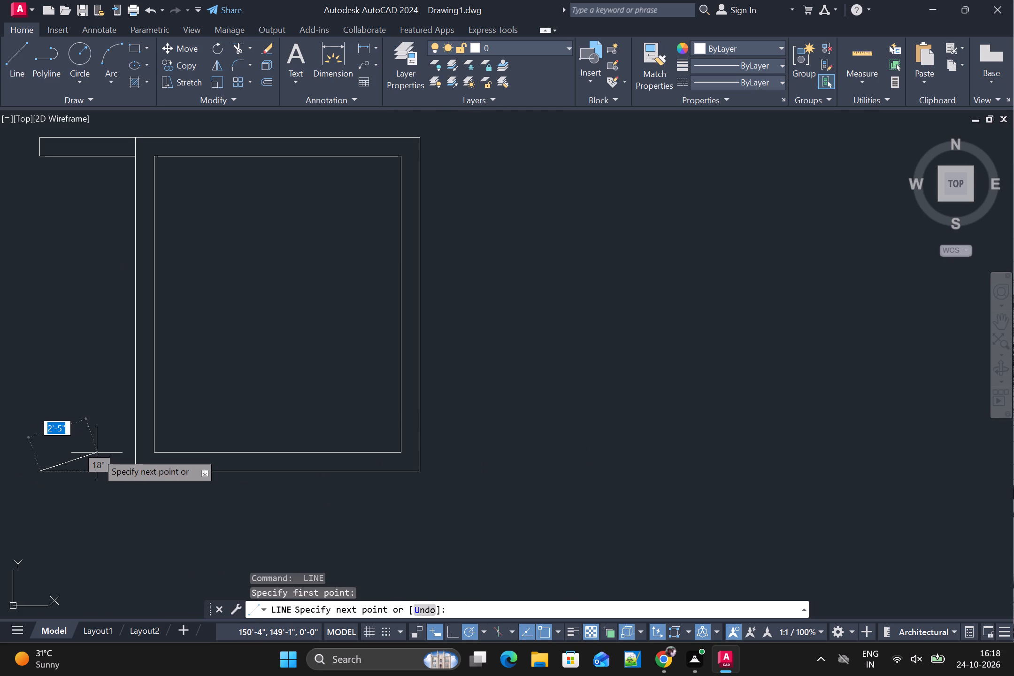
middle_click_drag(102, 453, 362, 430)
scroll(376, 429, "up", 2)
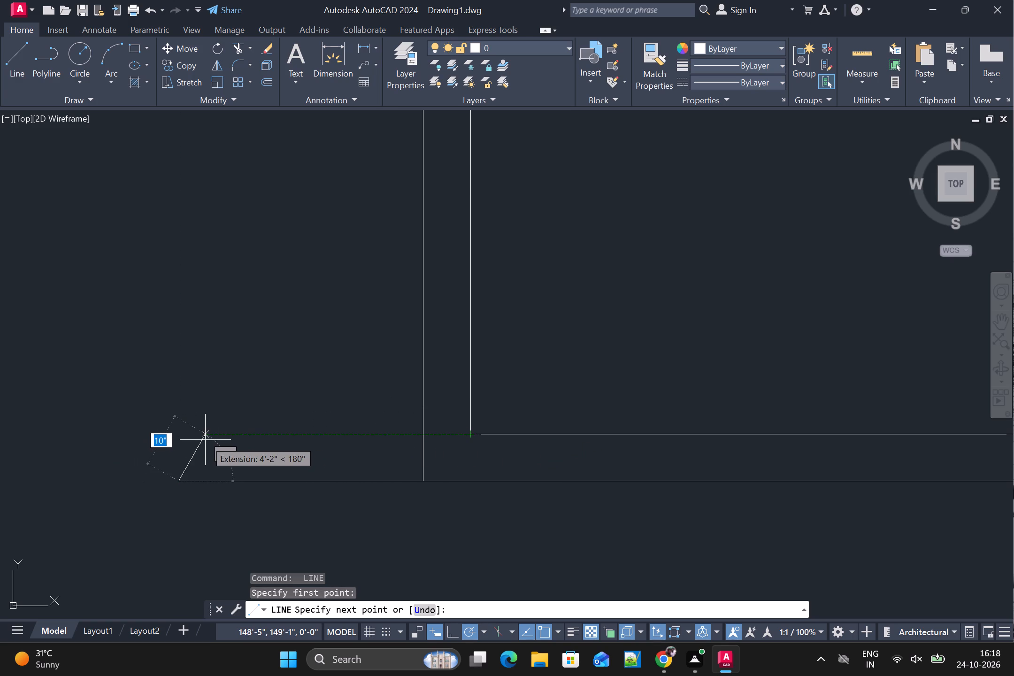
left_click(177, 437)
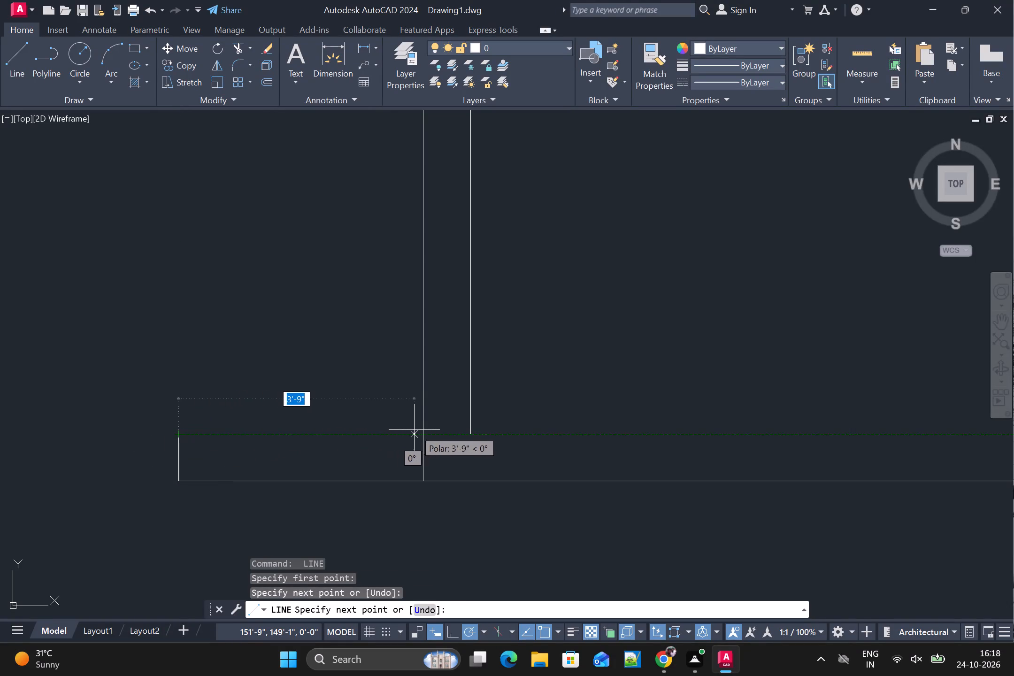
left_click(422, 433)
key("space")
scroll(431, 430, "down", 1)
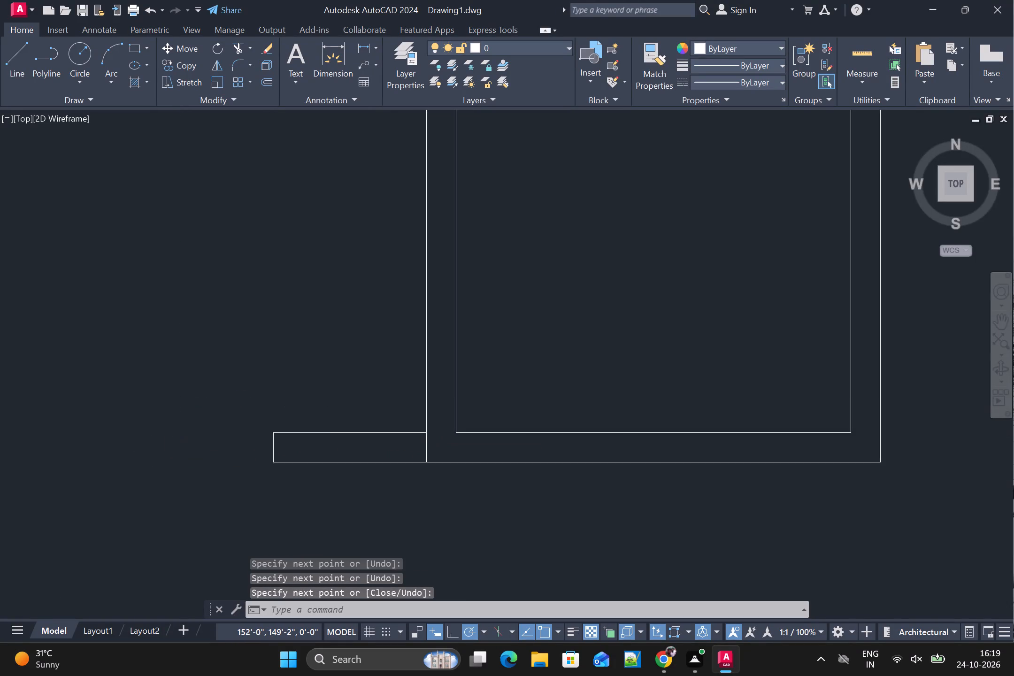
scroll(431, 430, "down", 1)
scroll(451, 410, "up", 1)
scroll(451, 412, "down", 2)
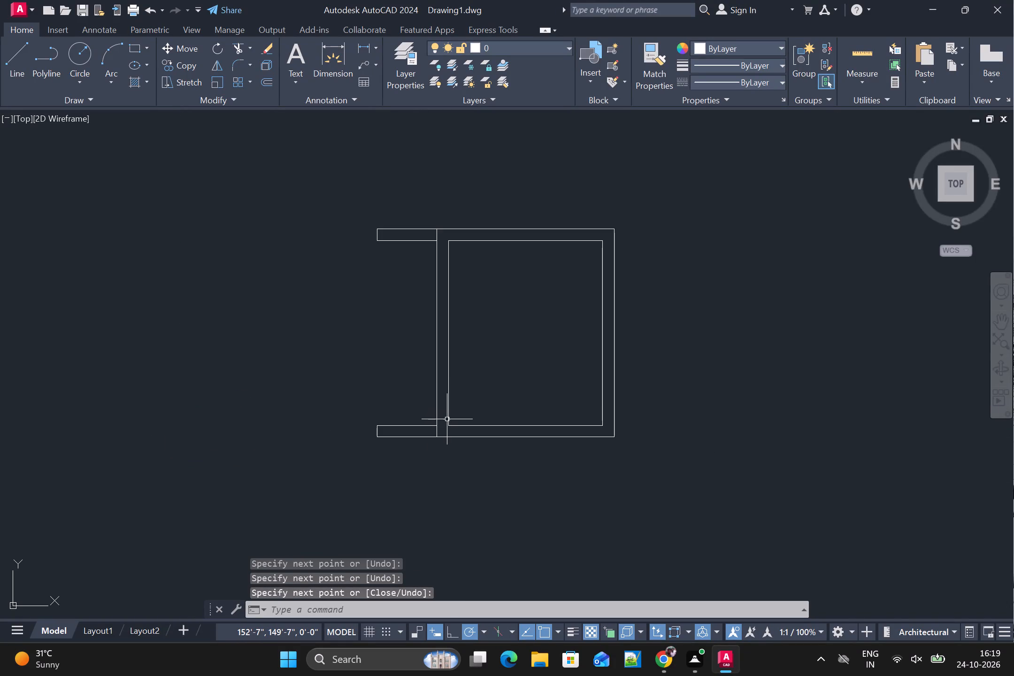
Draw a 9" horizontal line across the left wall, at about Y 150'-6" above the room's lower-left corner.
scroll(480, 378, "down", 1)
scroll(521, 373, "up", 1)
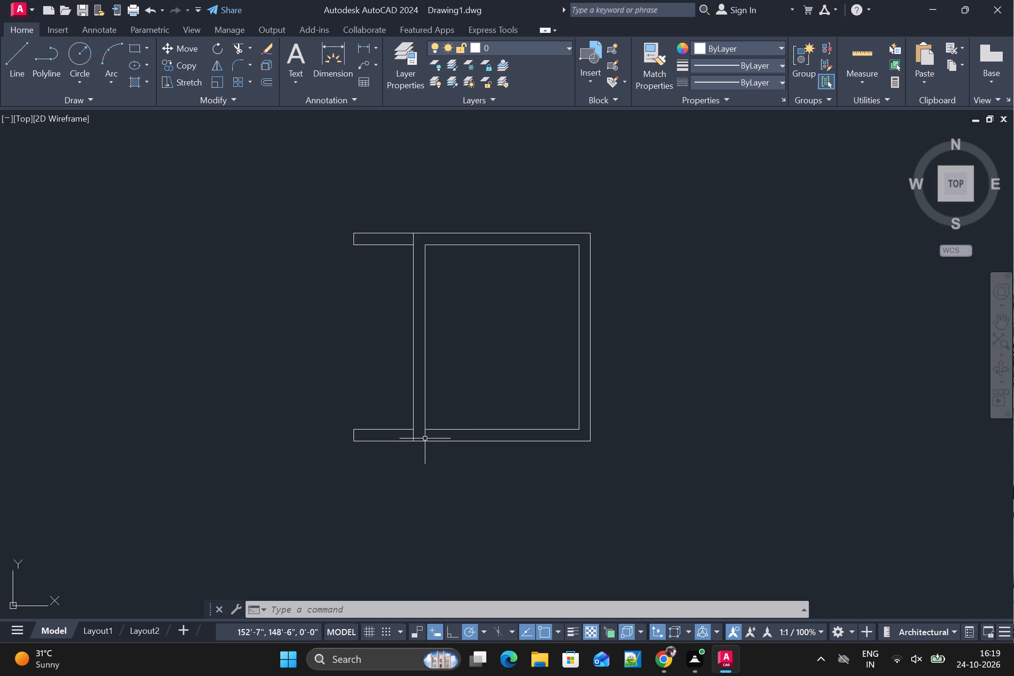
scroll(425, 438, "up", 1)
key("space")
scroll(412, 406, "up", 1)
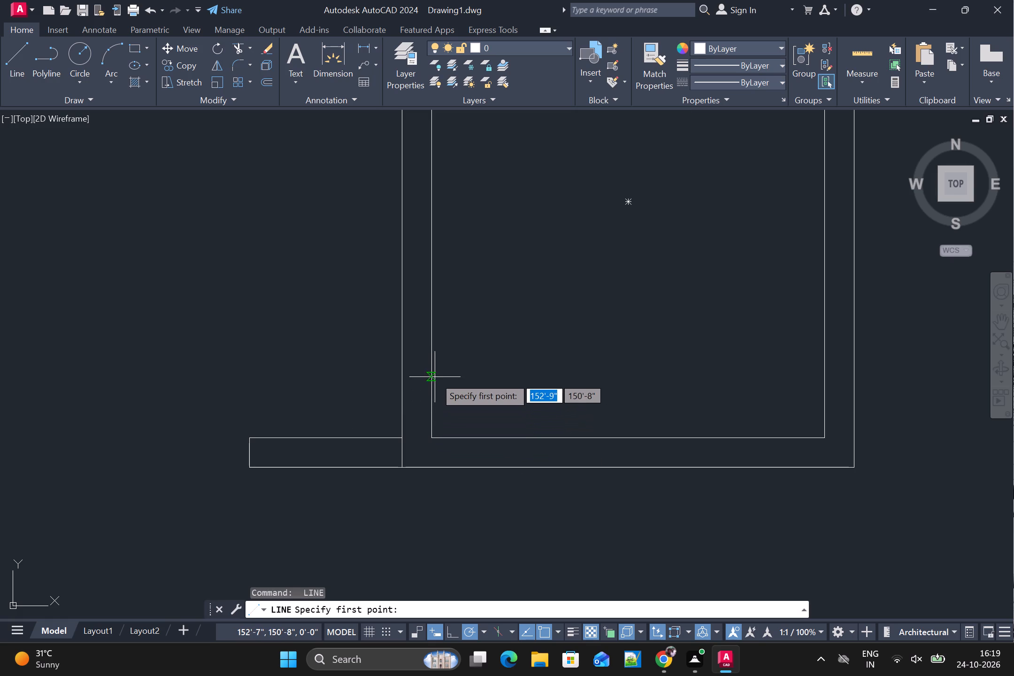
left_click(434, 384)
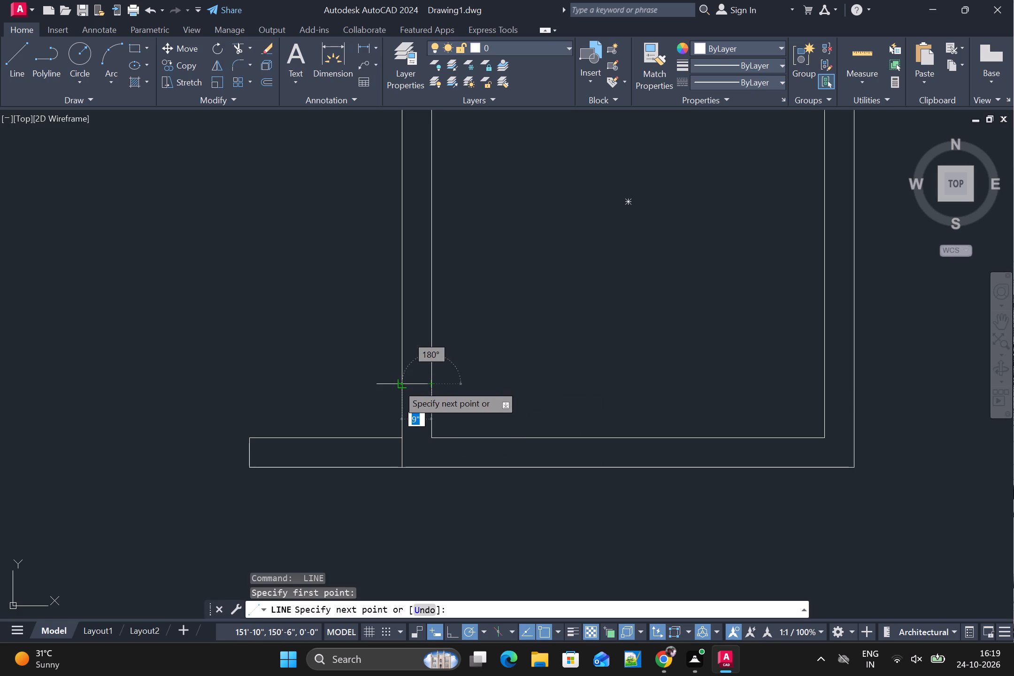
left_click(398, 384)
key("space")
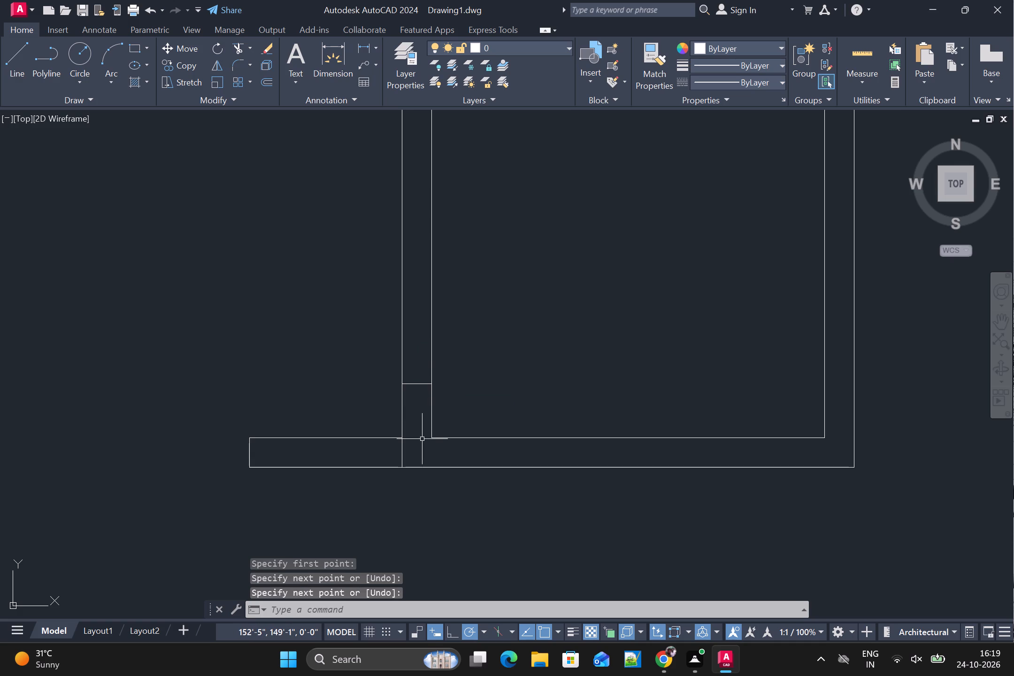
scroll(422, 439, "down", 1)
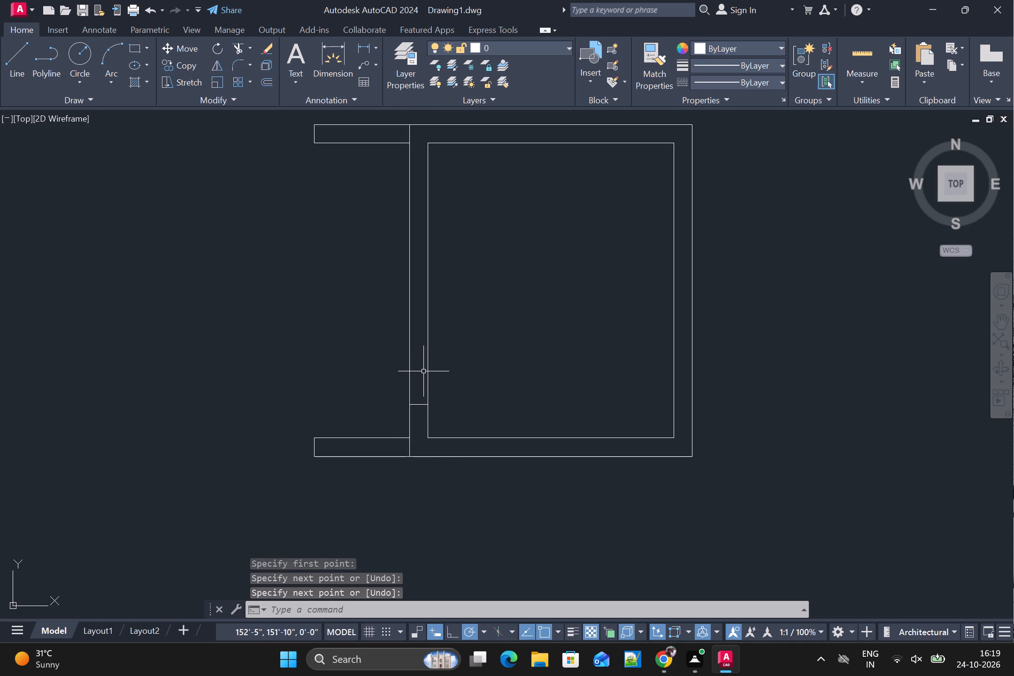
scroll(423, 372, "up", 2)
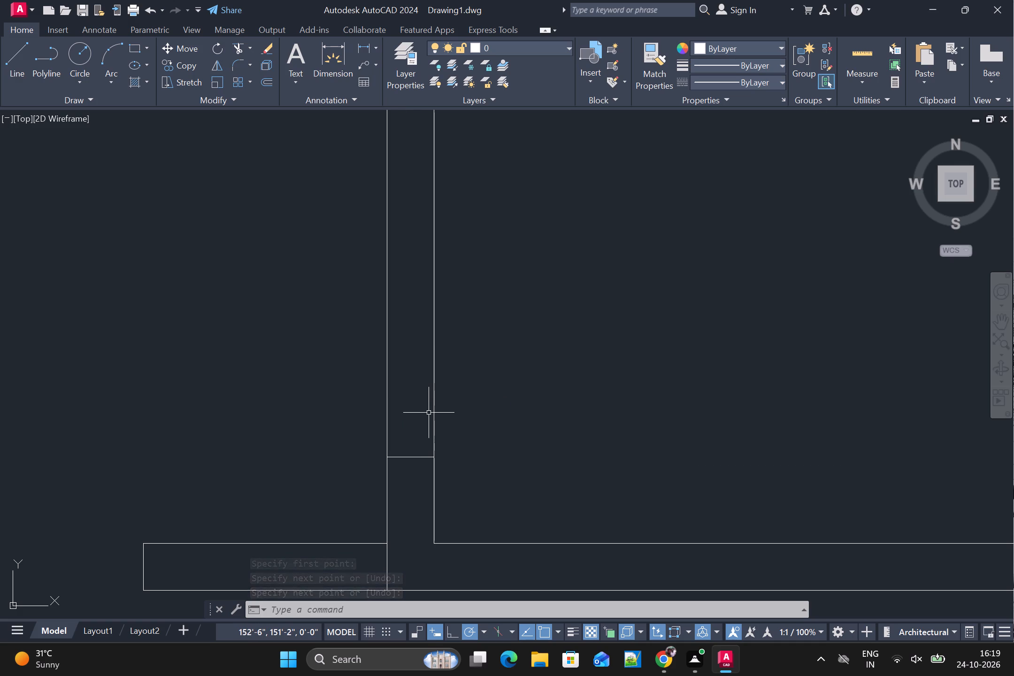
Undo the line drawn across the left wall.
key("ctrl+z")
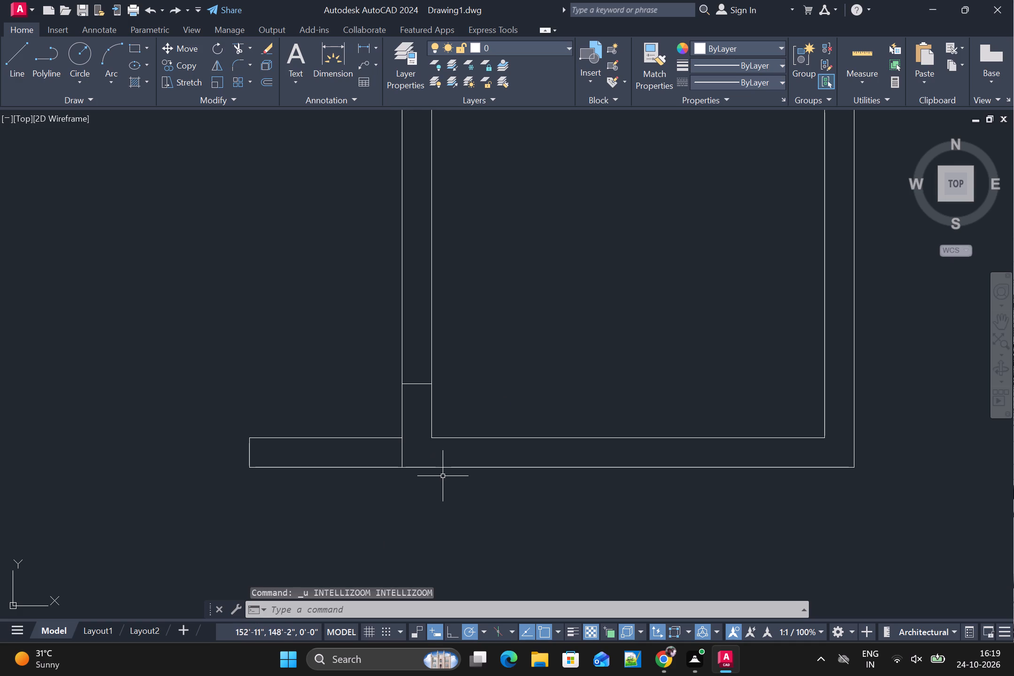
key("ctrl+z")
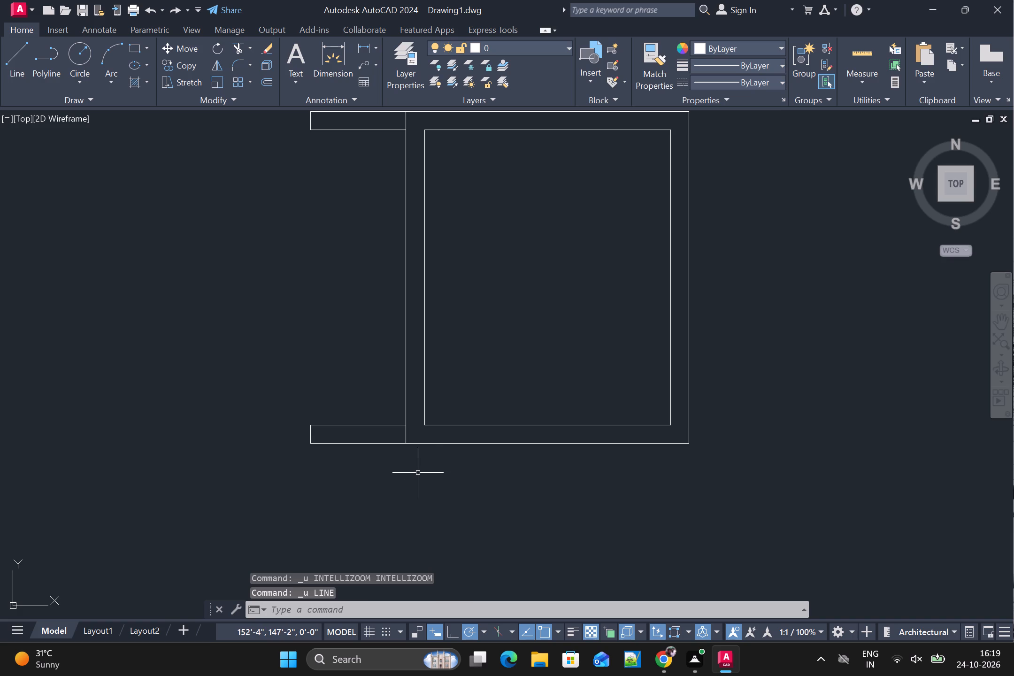
Draw a 9" horizontal line across the left wall just above the room's lower-left inner corner, at about Y 149'-6".
key("l")
key("space")
scroll(421, 432, "up", 2)
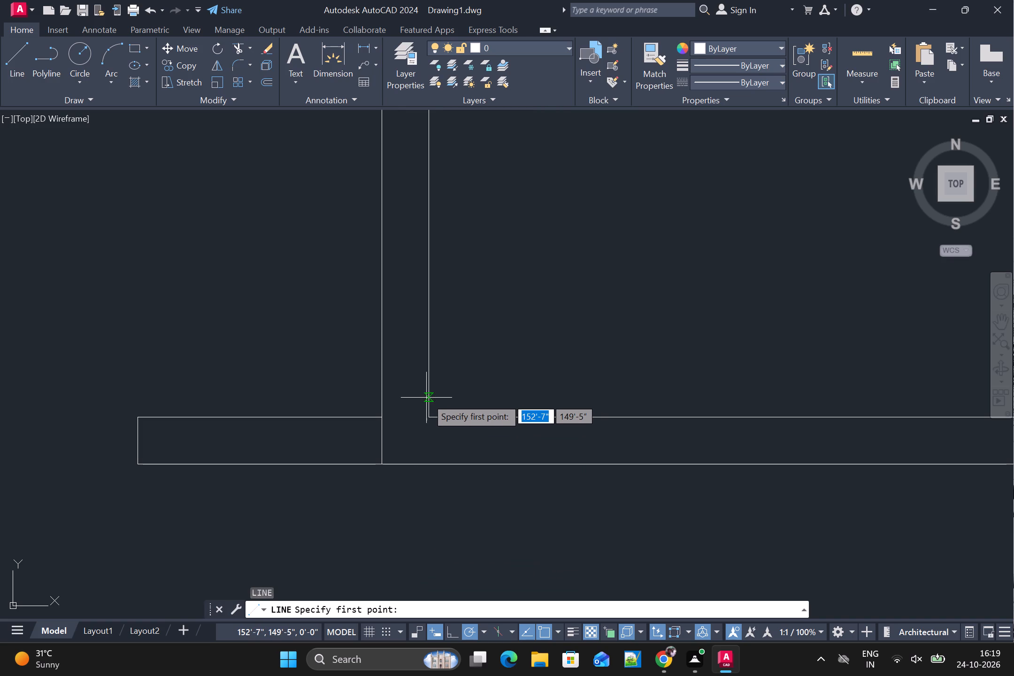
scroll(430, 392, "up", 2)
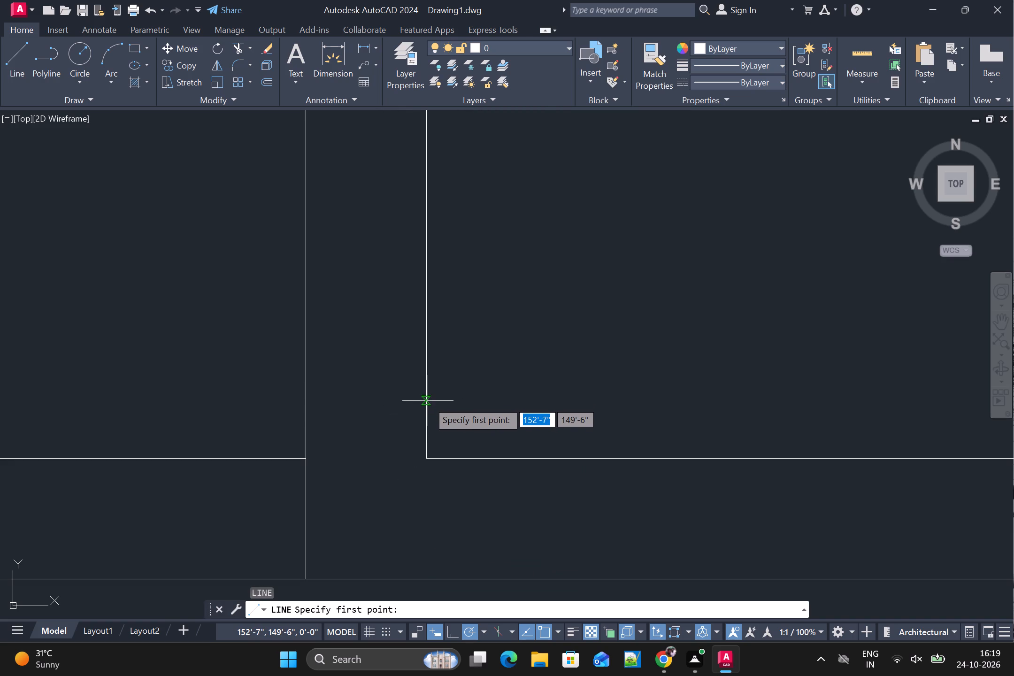
left_click(428, 401)
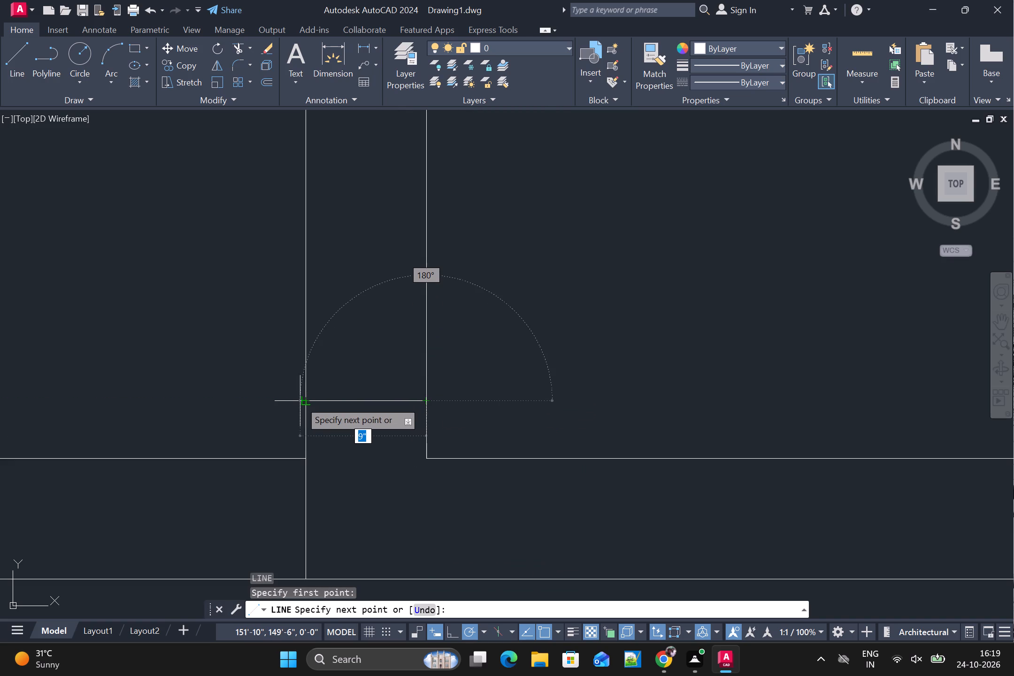
left_click(307, 401)
key("space")
scroll(351, 406, "down", 2)
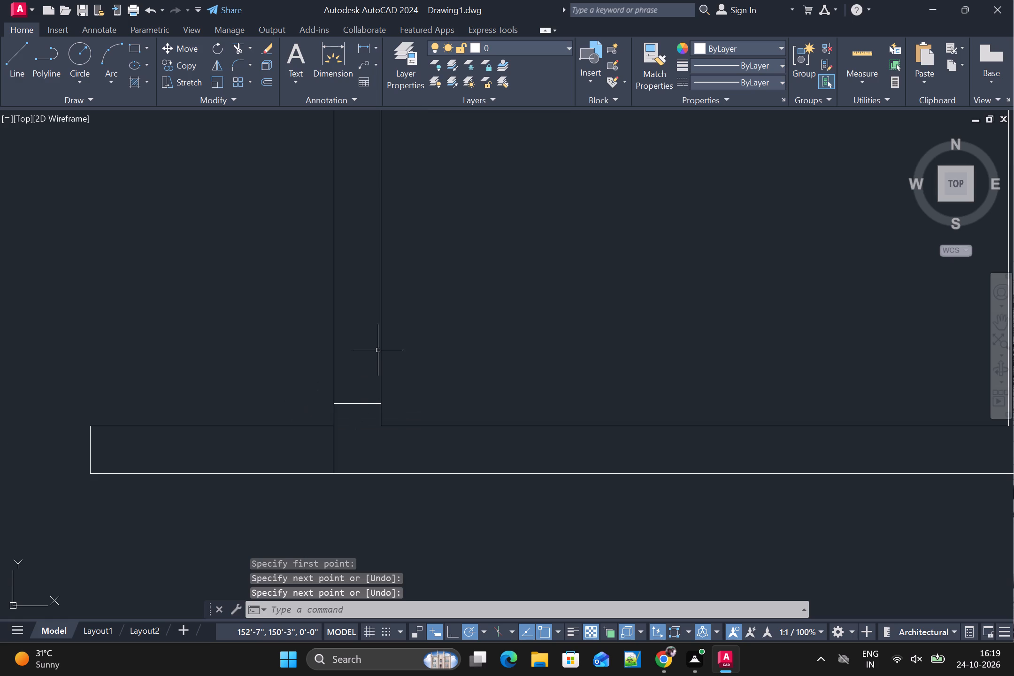
Draw a second 9" horizontal line across the left wall above the first, at about Y 151'-4", to mark the opening's upper edge.
key("space")
scroll(370, 361, "down", 2)
middle_click_drag(370, 364, 364, 414)
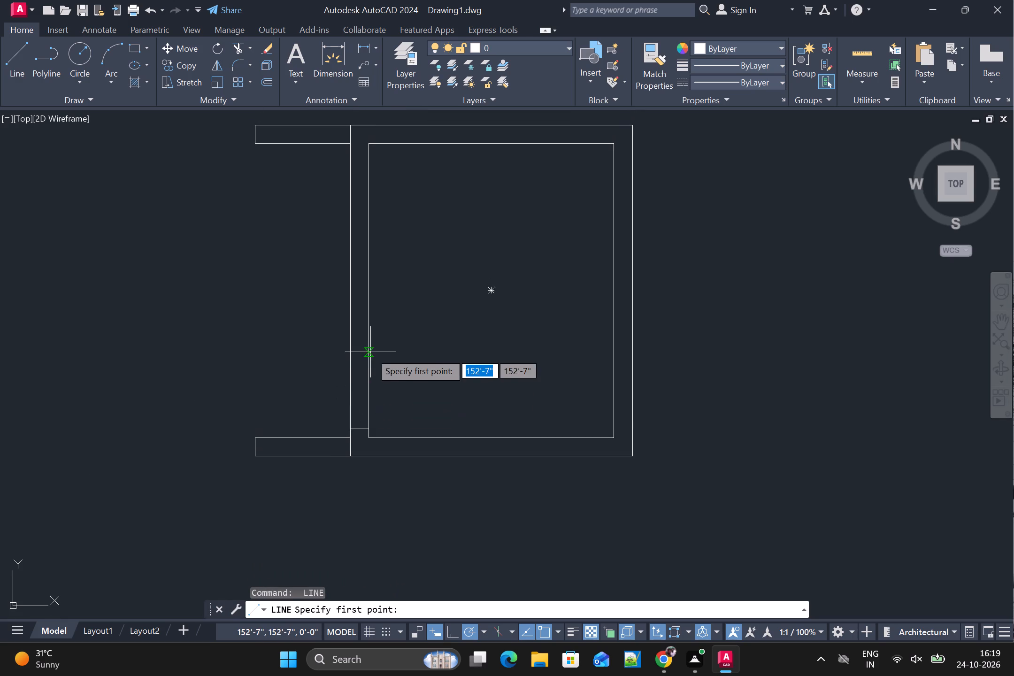
scroll(369, 373, "up", 1)
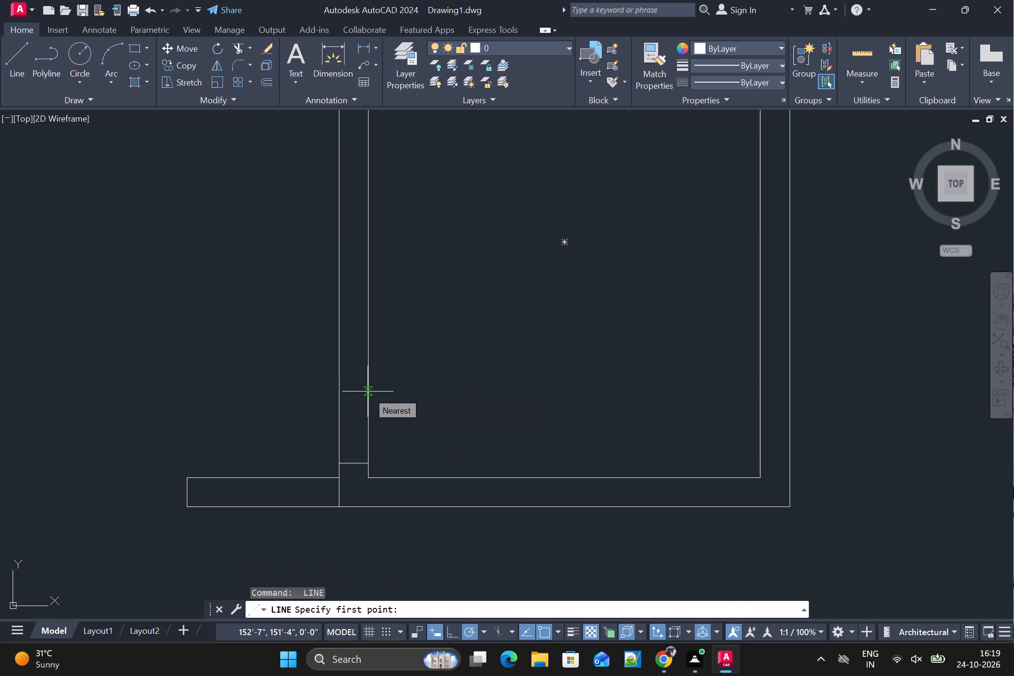
left_click(368, 392)
left_click(336, 389)
key("space")
scroll(350, 389, "down", 3)
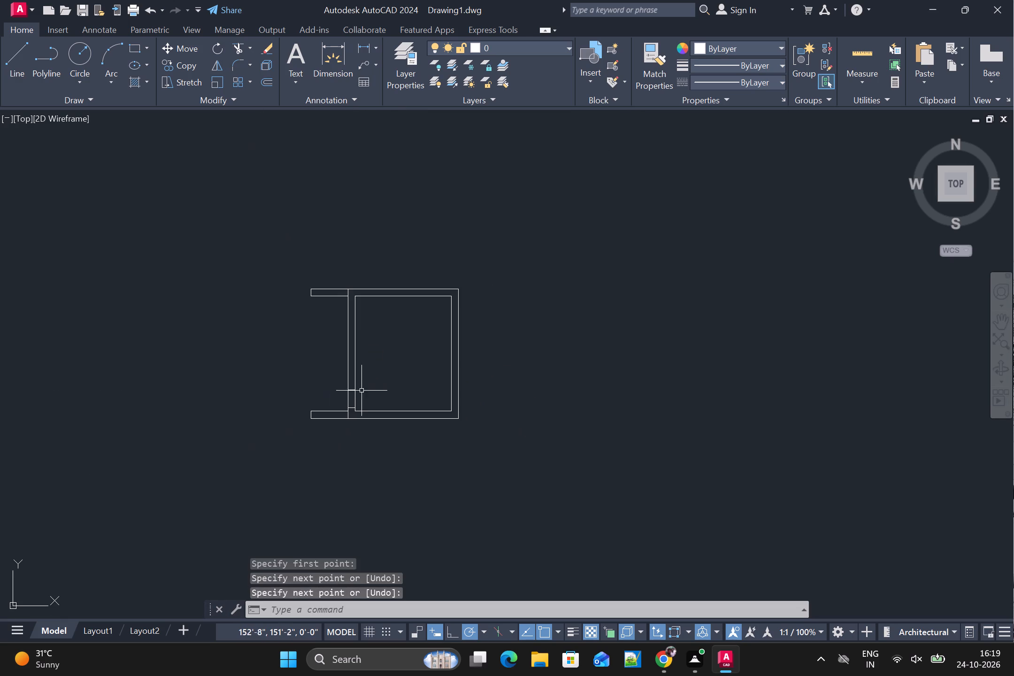
Trim away the vertical line separating the upper wall stub from the room's top wall.
scroll(348, 333, "up", 2)
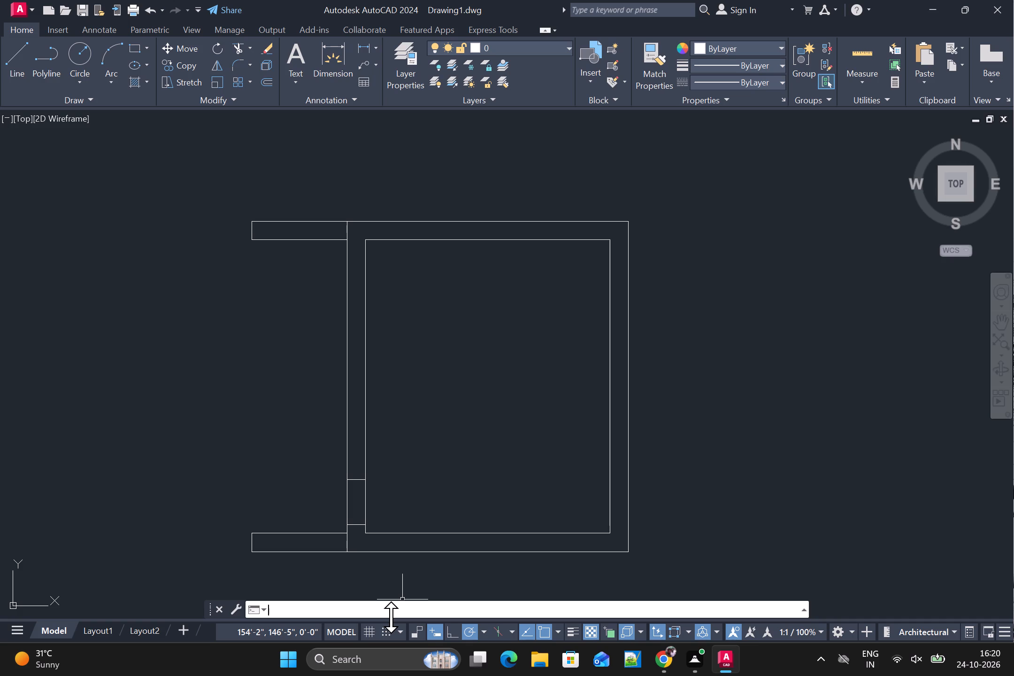
scroll(453, 400, "up", 1)
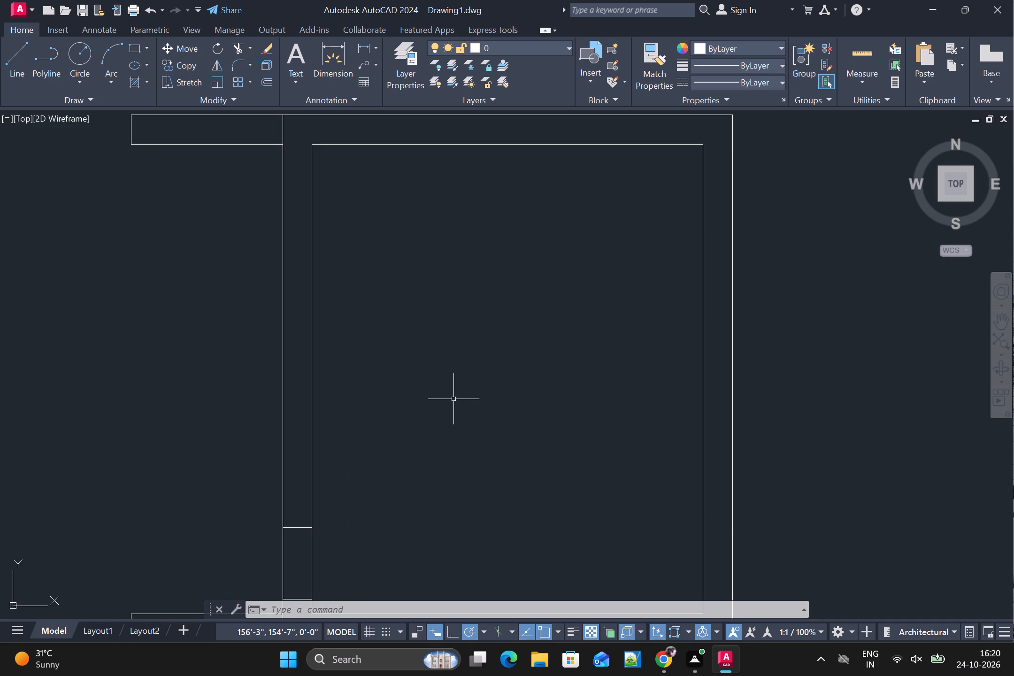
scroll(456, 399, "down", 1)
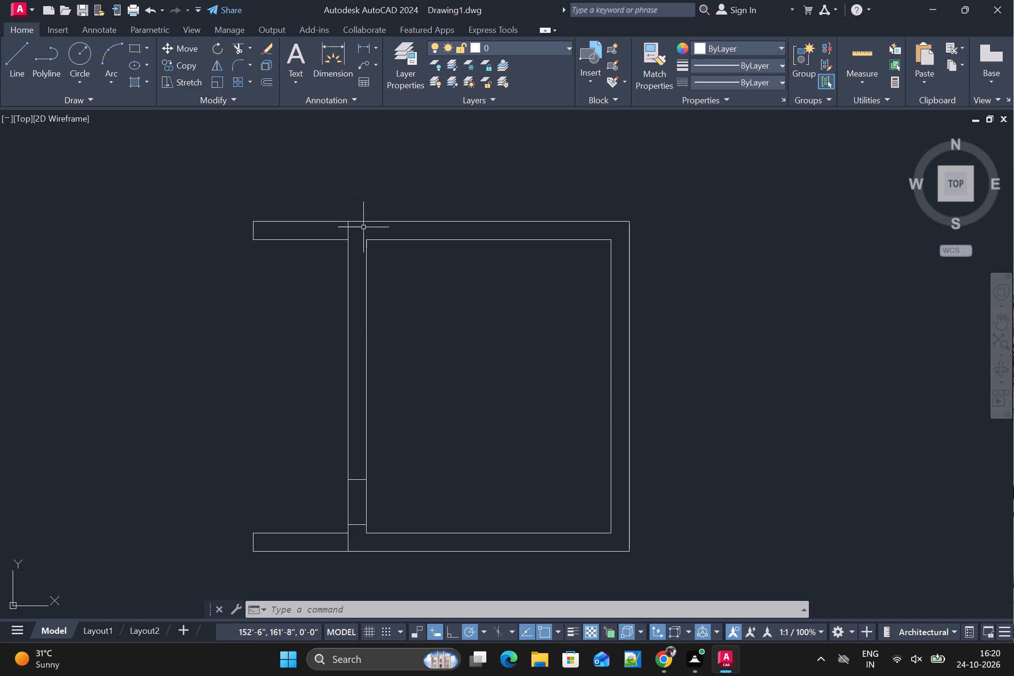
scroll(363, 227, "up", 1)
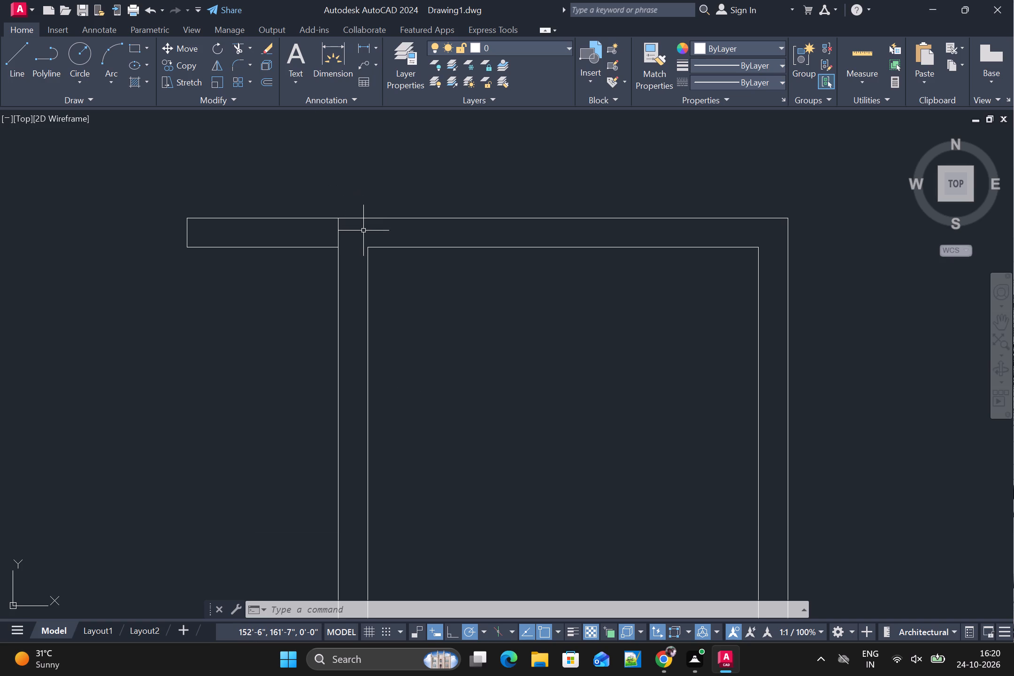
key("Escape")
type("TR")
key("space")
scroll(346, 220, "up", 1)
left_click_drag(352, 234, 299, 240)
Trim both faces of the left wall between the two short lines to cut the opening.
scroll(349, 241, "down", 2)
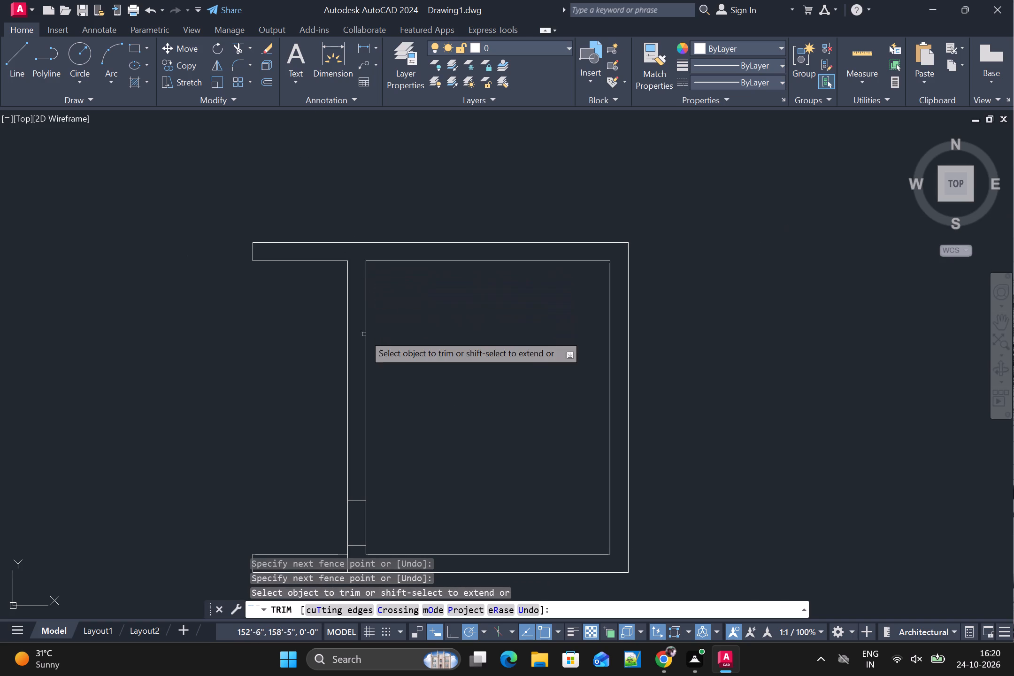
scroll(360, 349, "down", 2)
scroll(355, 430, "up", 3)
left_click_drag(405, 402, 319, 406)
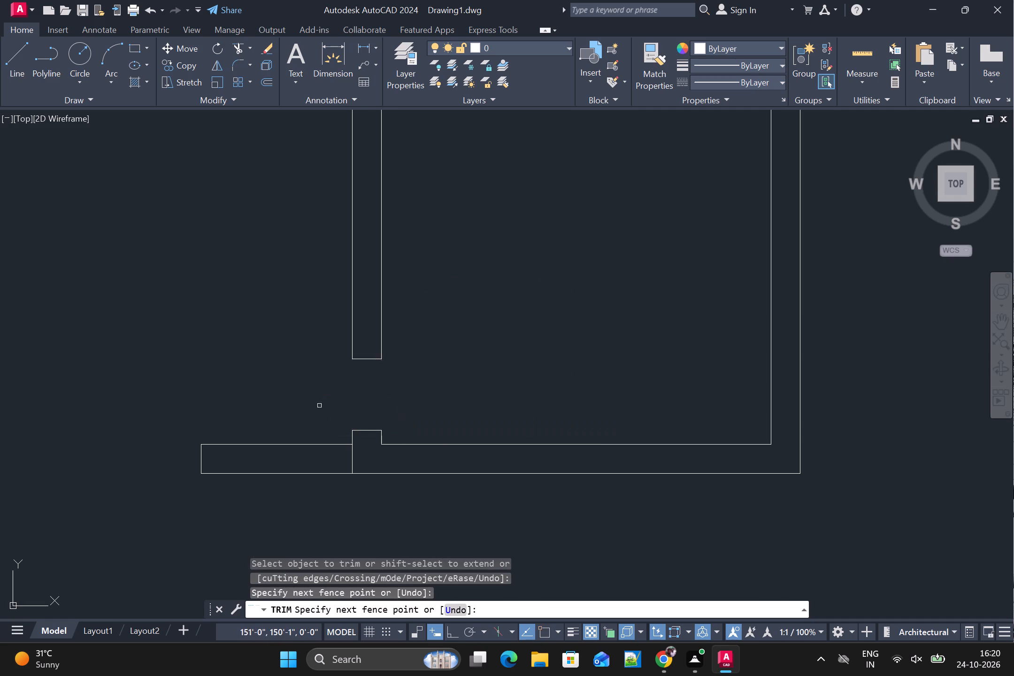
Trim away the vertical line separating the lower wall stub from the room's bottom wall, and finish trimming.
scroll(352, 407, "down", 1)
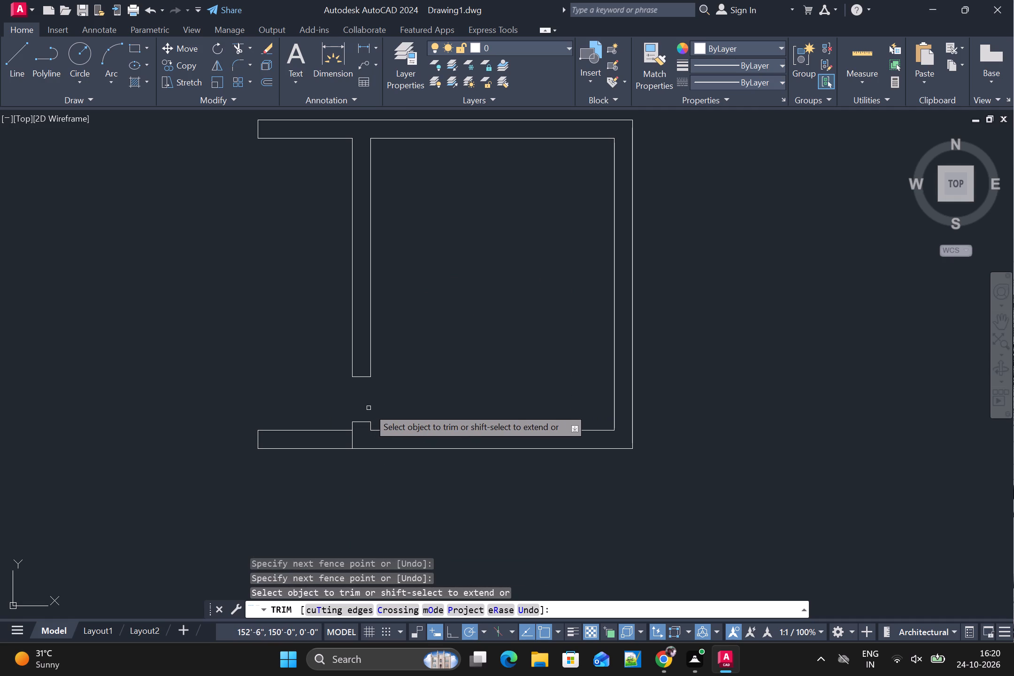
left_click_drag(363, 439, 324, 442)
scroll(347, 441, "down", 2)
scroll(488, 377, "up", 1)
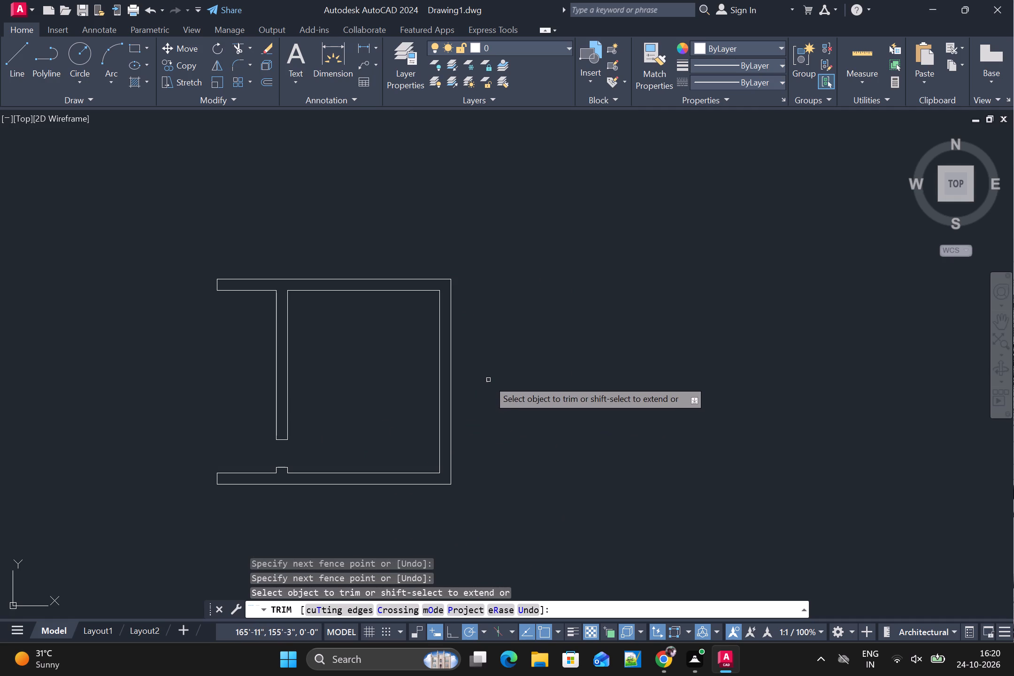
key("space")
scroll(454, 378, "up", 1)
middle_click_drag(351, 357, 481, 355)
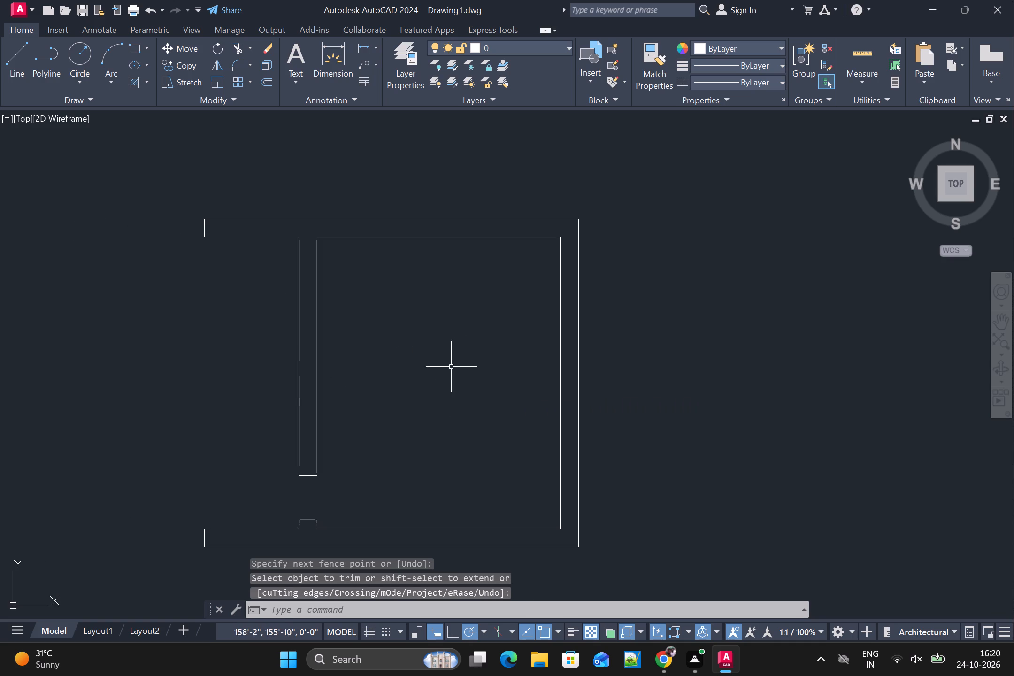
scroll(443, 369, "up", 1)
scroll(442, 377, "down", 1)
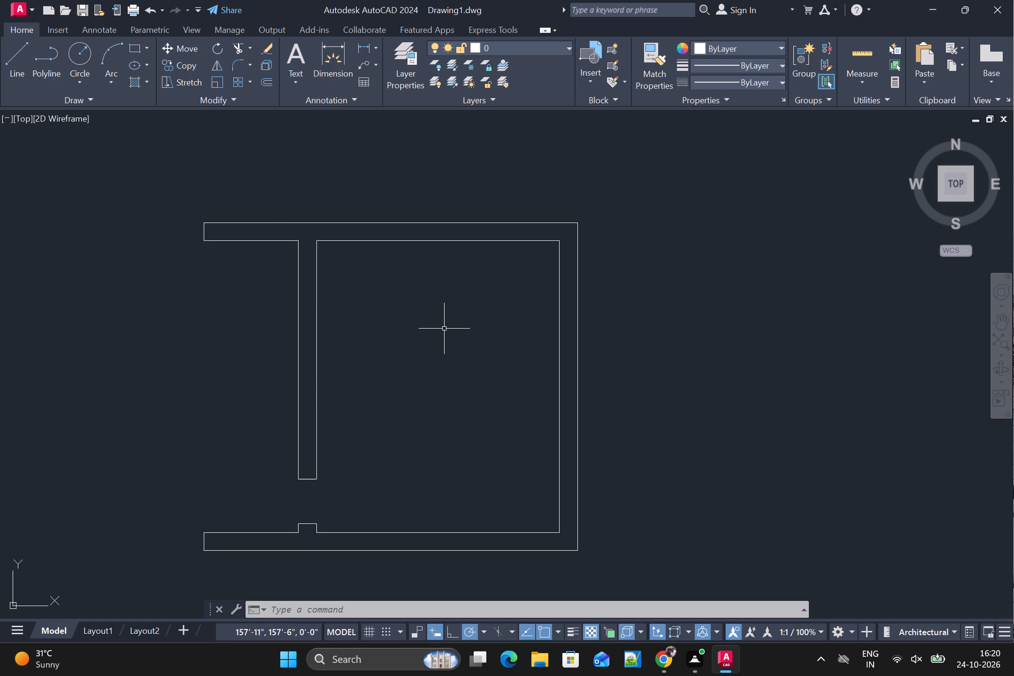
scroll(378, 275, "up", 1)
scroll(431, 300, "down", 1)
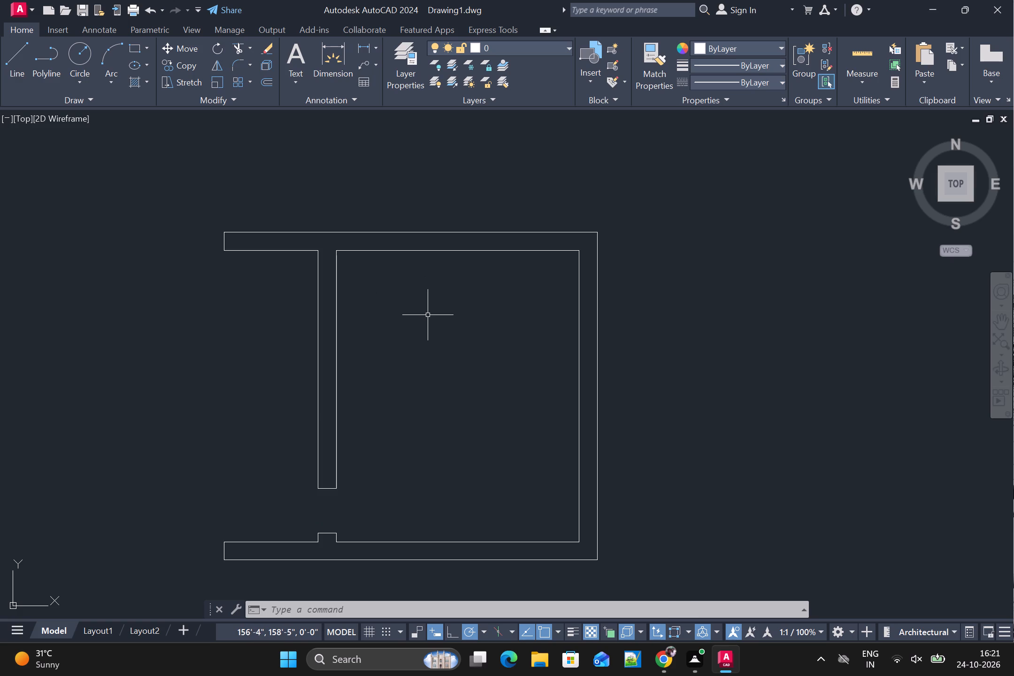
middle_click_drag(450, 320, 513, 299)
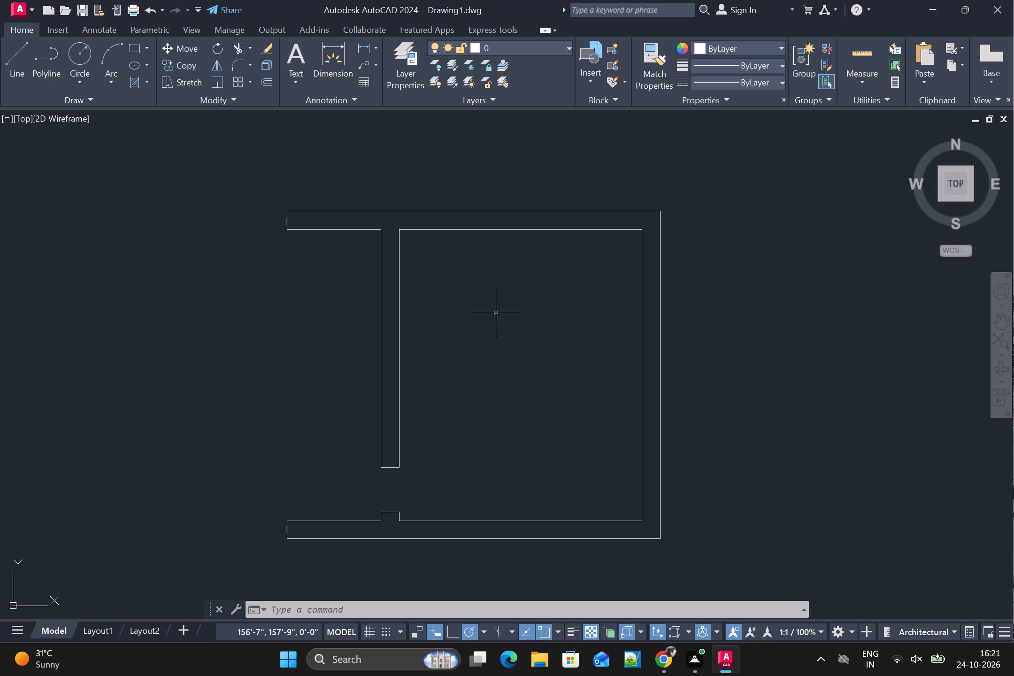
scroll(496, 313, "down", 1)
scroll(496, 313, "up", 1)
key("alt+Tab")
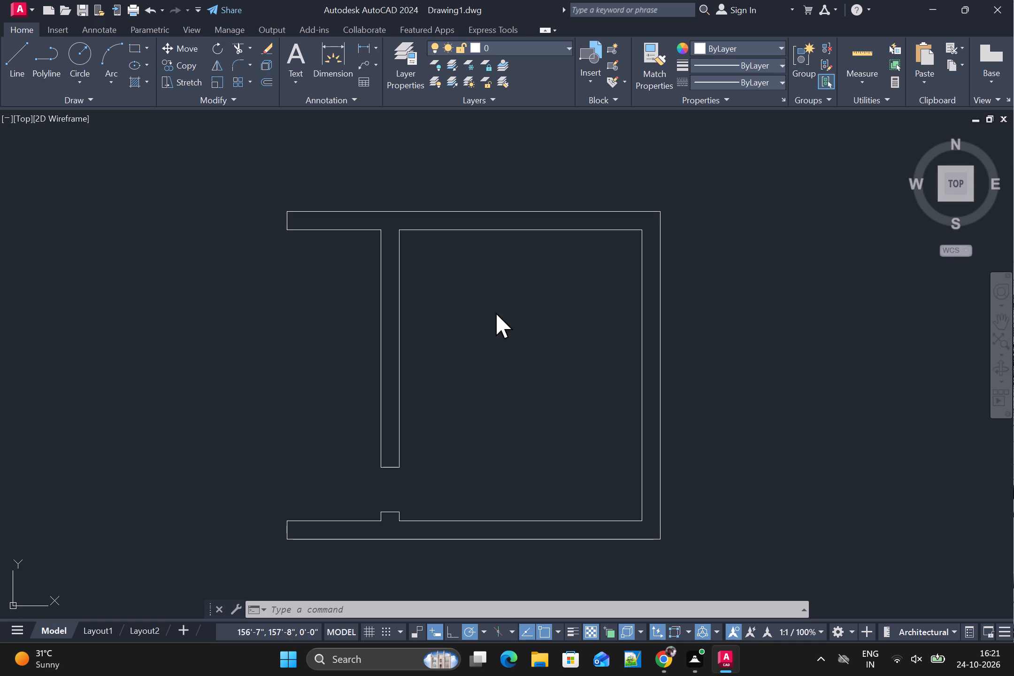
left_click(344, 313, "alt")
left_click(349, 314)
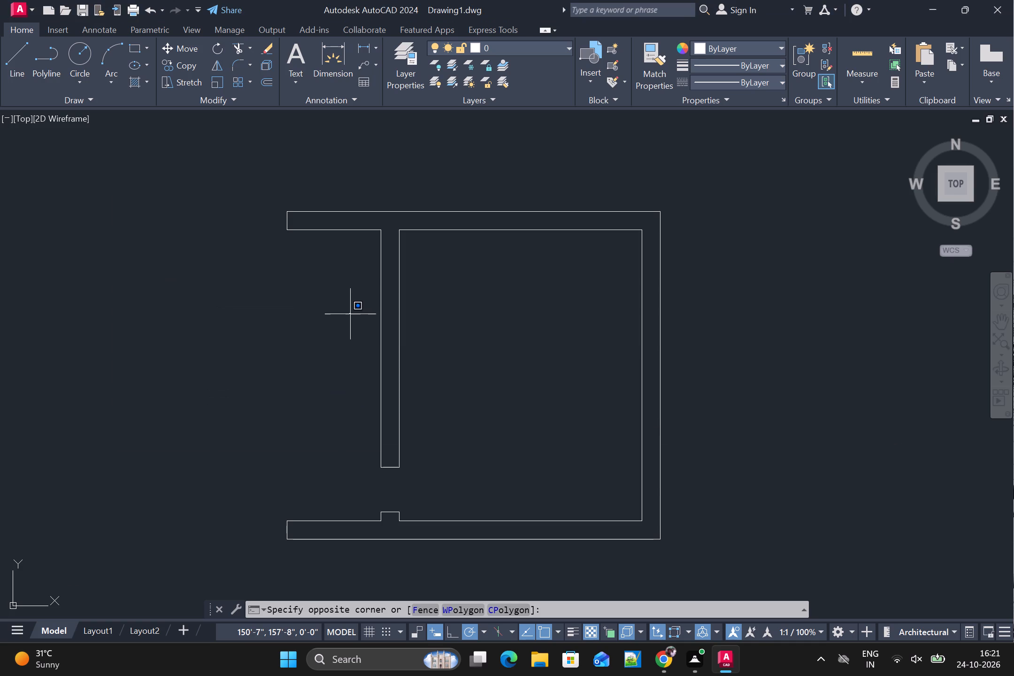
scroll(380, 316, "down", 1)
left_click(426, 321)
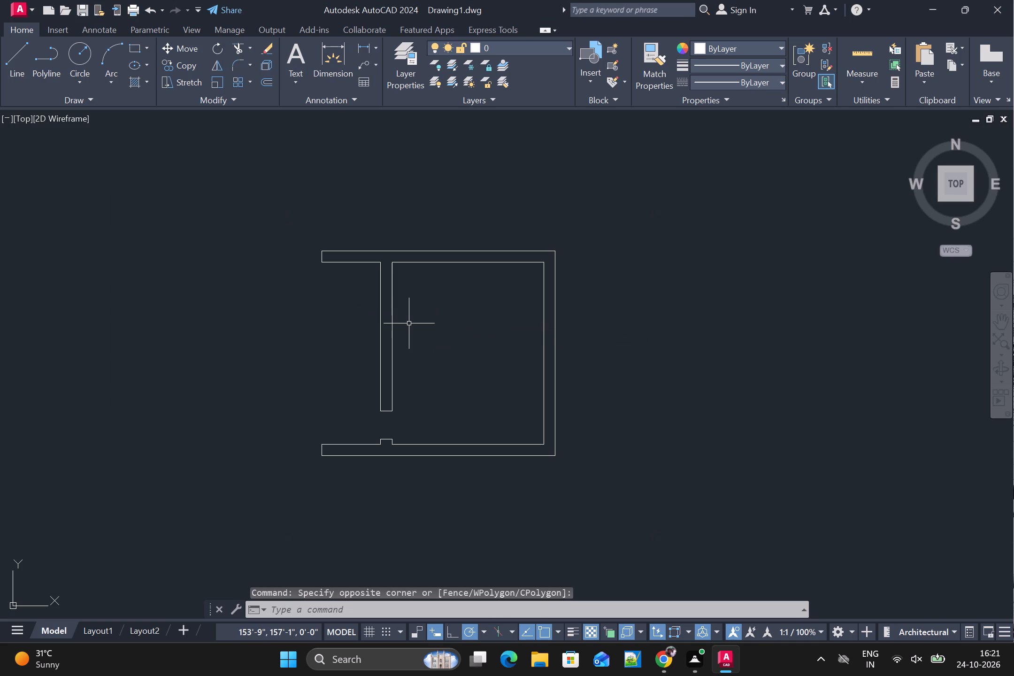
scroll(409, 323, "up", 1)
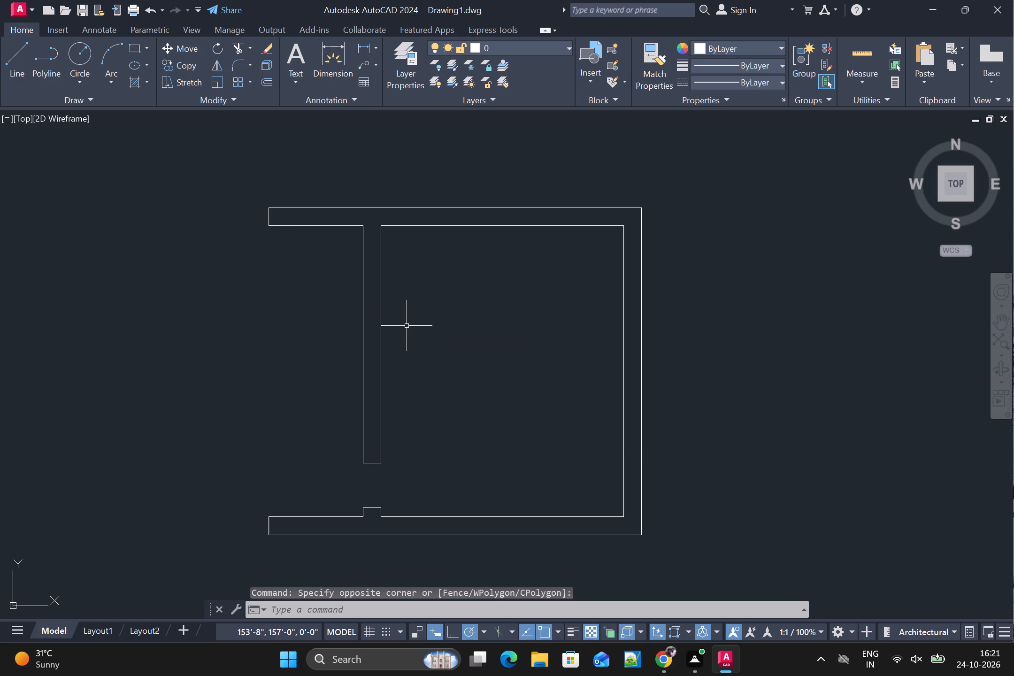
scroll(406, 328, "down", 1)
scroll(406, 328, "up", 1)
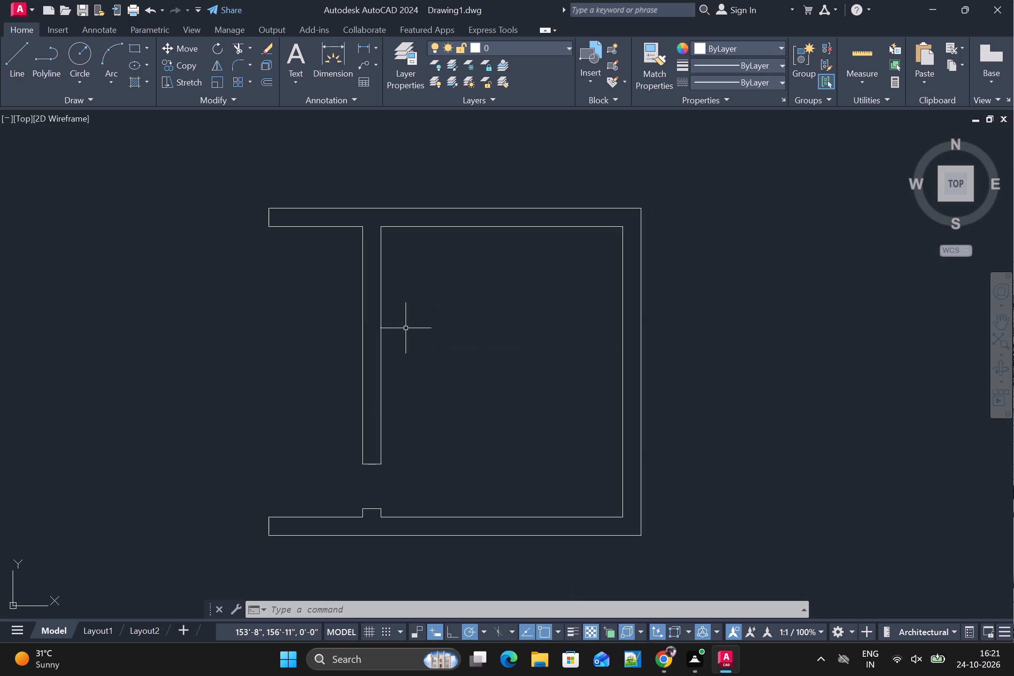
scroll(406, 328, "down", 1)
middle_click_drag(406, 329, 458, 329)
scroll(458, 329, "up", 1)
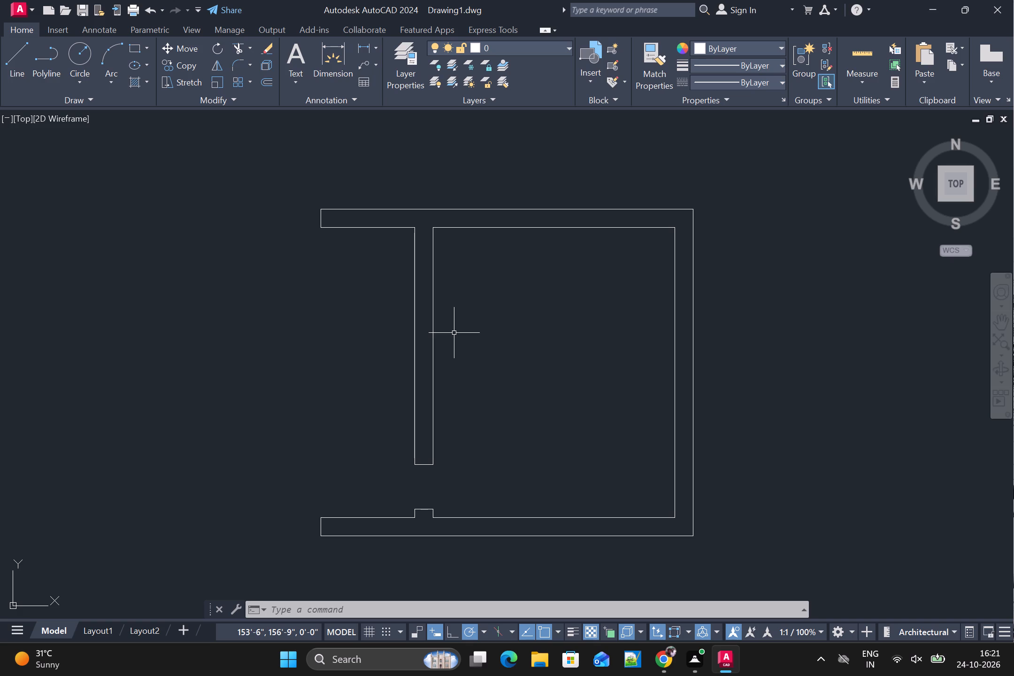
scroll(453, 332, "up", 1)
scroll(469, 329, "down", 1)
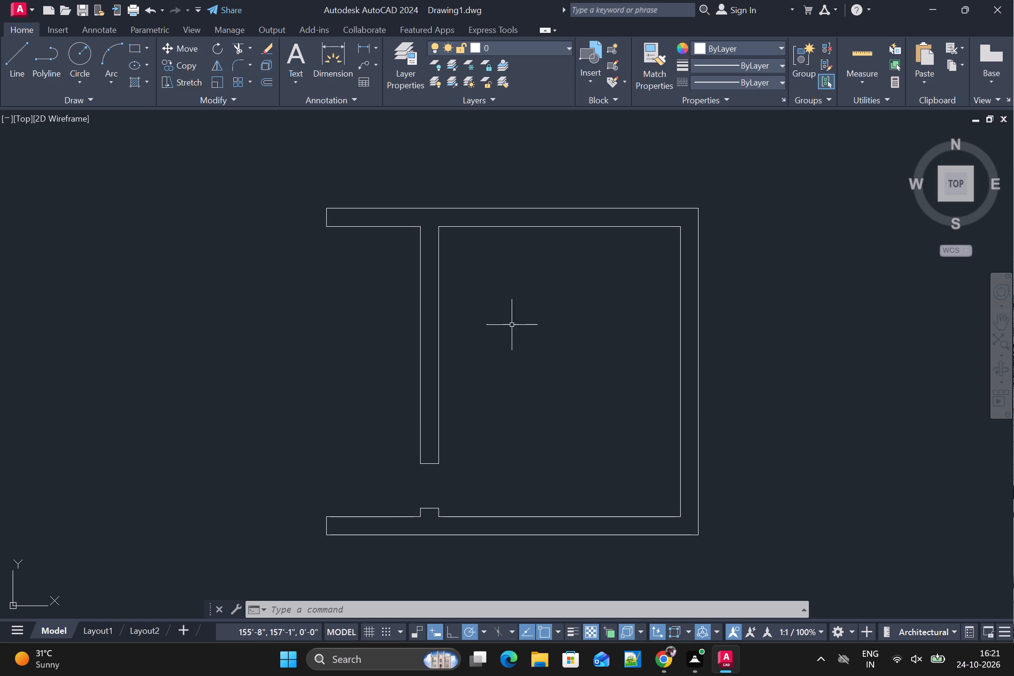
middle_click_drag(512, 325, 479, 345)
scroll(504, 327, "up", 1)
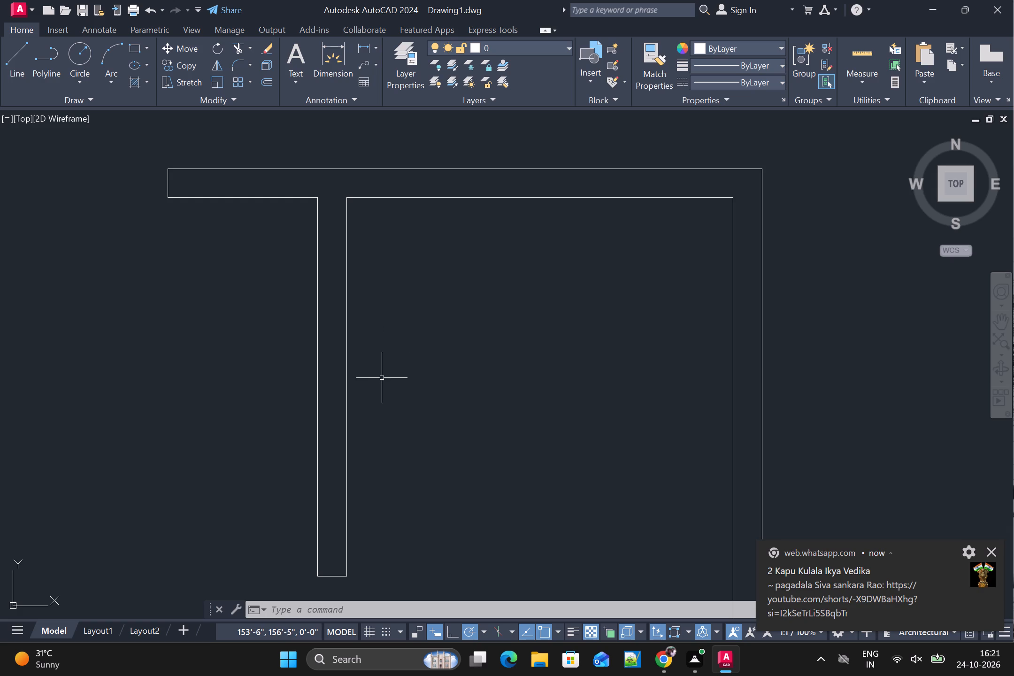
Explode the room's inner wall outline into separate lines.
left_click(989, 551)
scroll(465, 333, "up", 1)
middle_click_drag(467, 336, 516, 392)
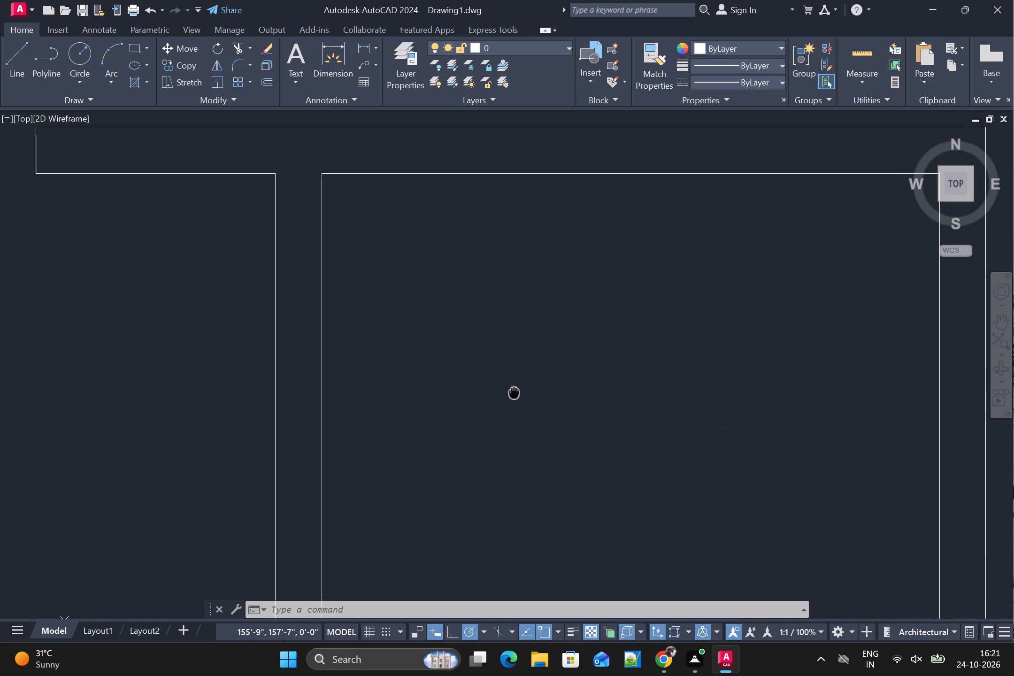
middle_click_drag(516, 392, 517, 392)
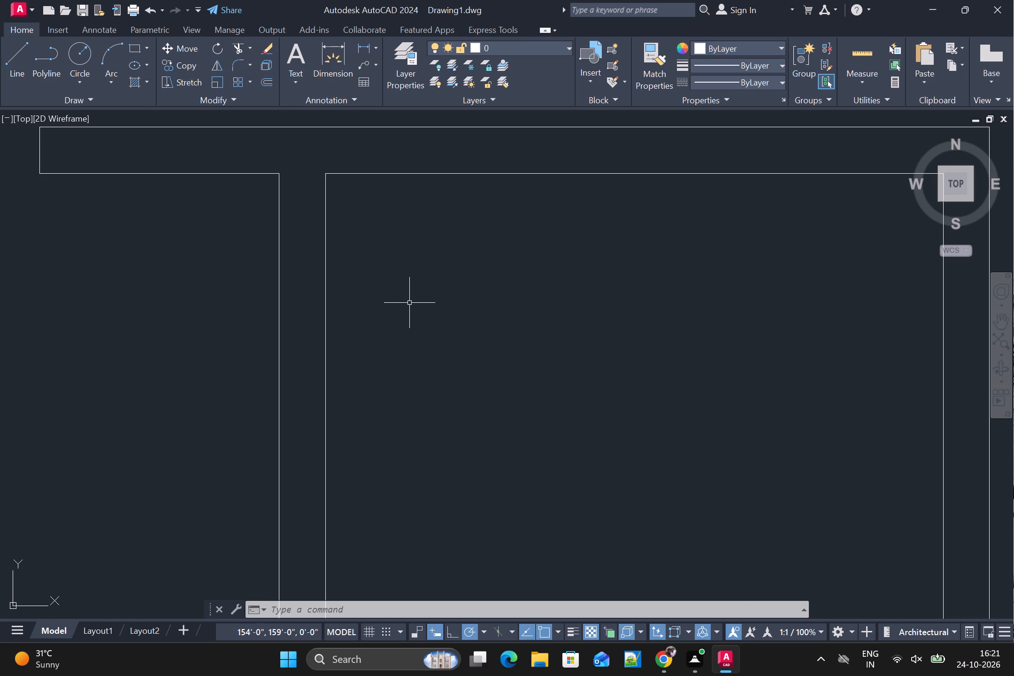
scroll(409, 315, "down", 2)
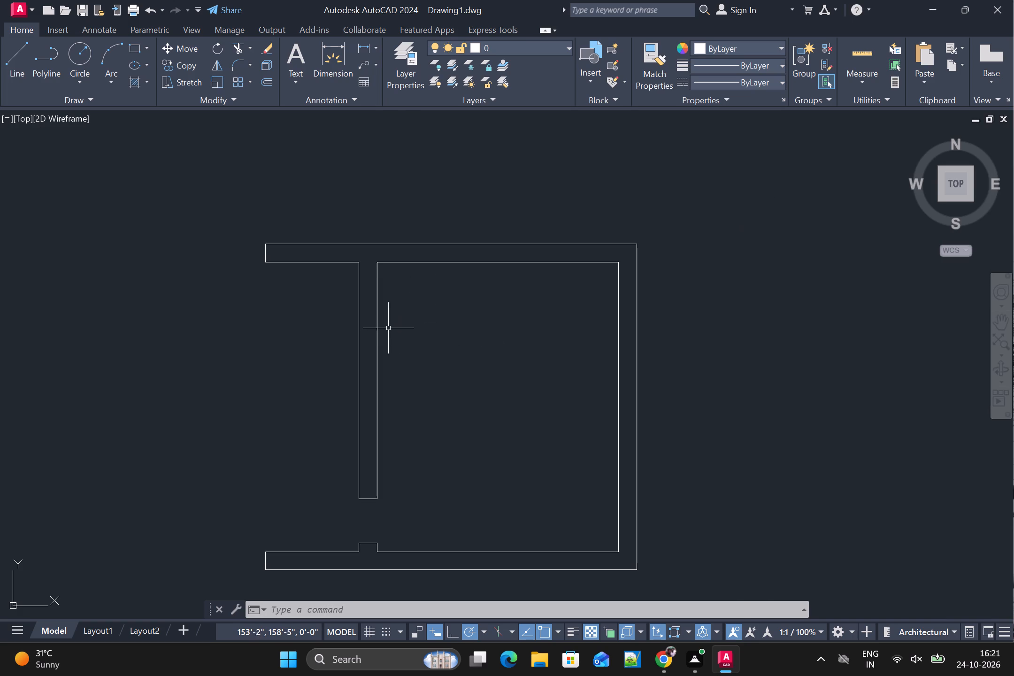
left_click(378, 346)
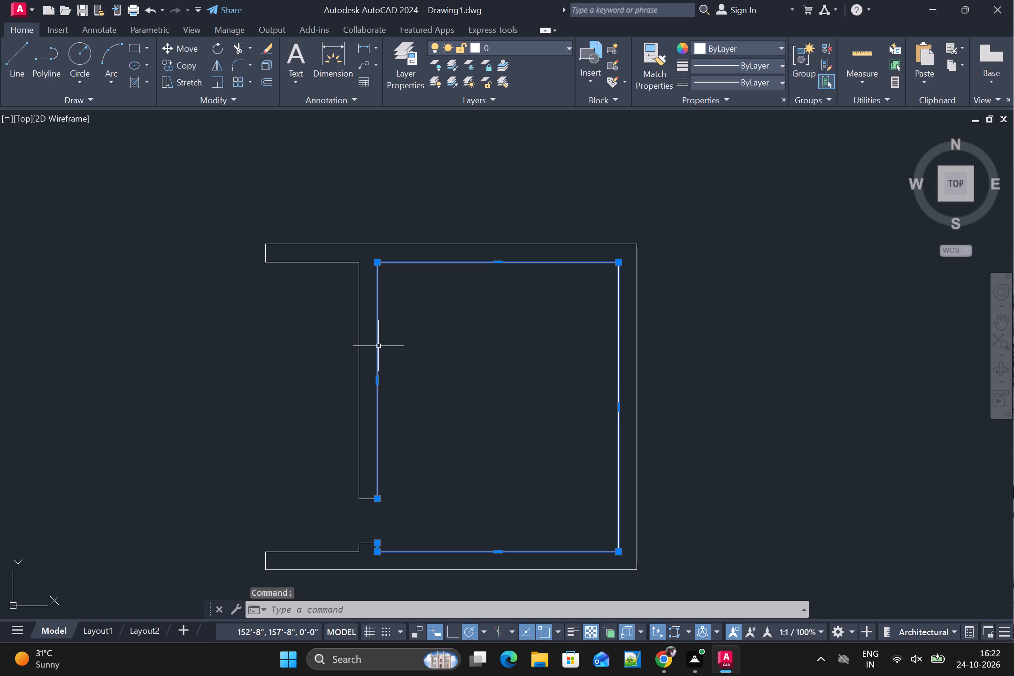
key("e")
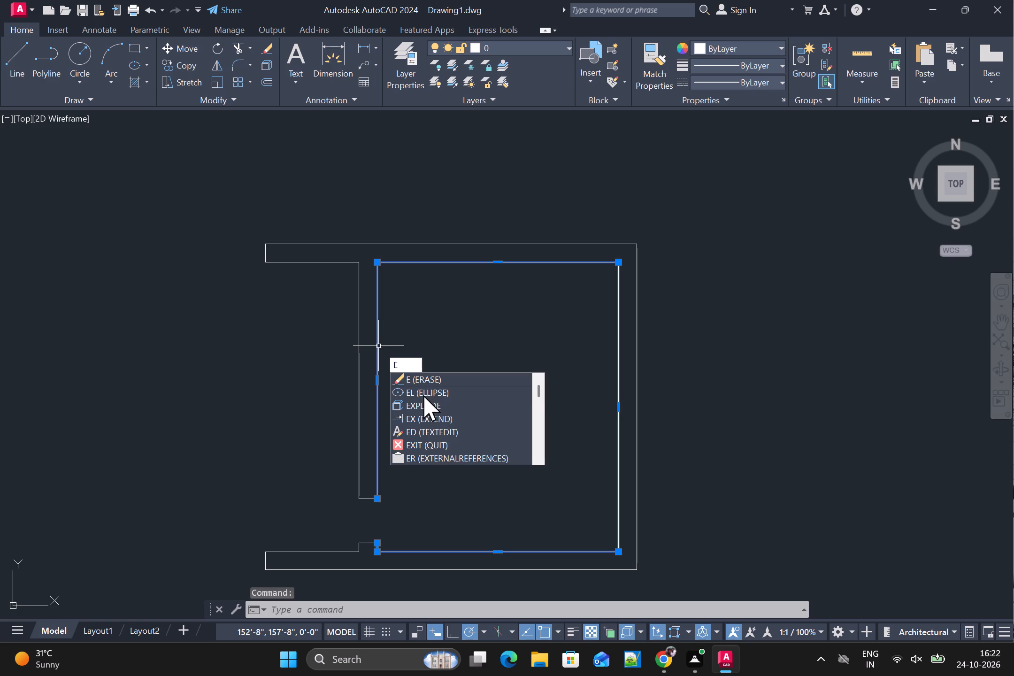
left_click(423, 402)
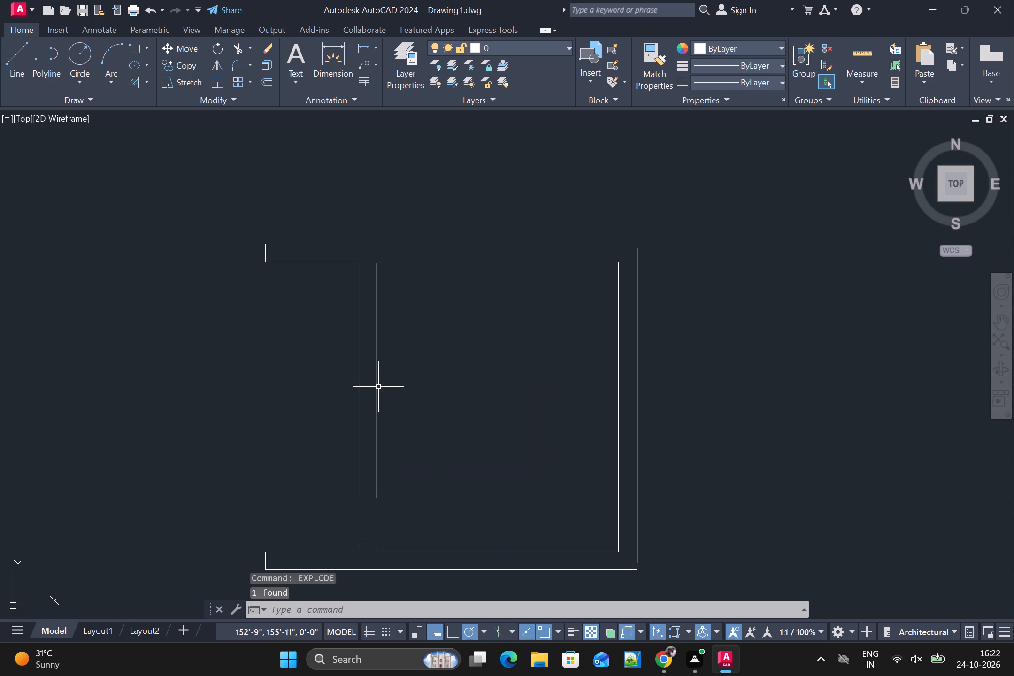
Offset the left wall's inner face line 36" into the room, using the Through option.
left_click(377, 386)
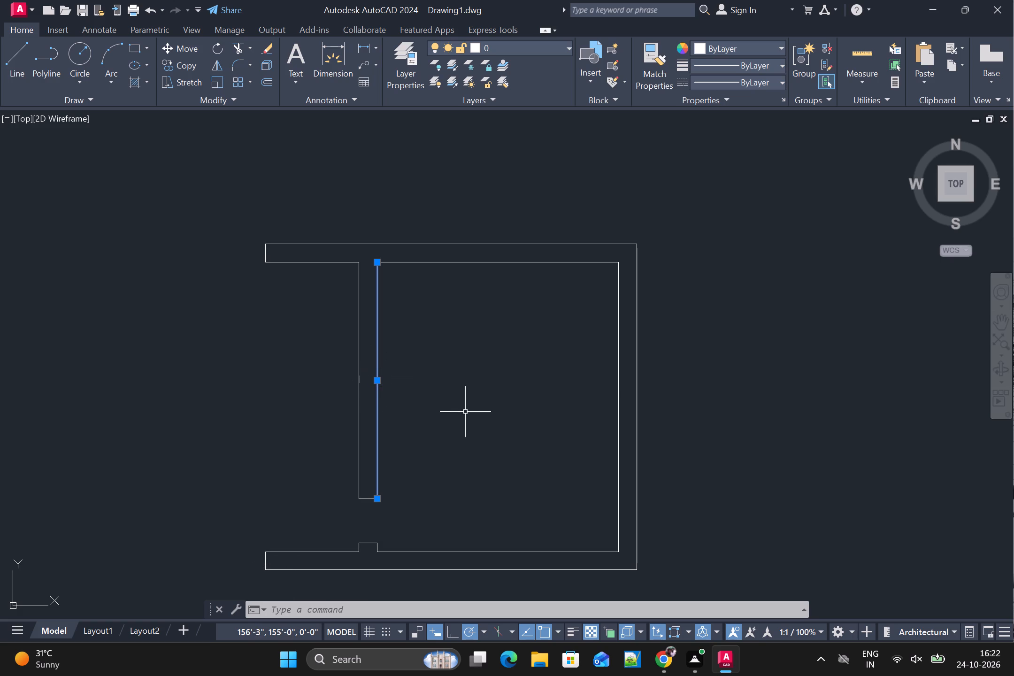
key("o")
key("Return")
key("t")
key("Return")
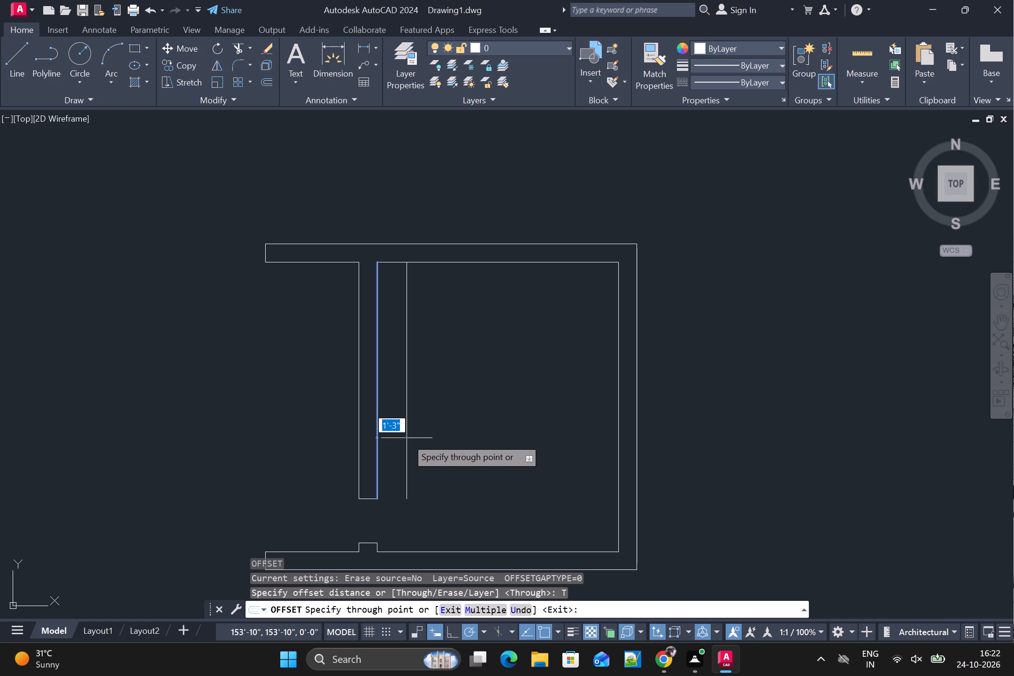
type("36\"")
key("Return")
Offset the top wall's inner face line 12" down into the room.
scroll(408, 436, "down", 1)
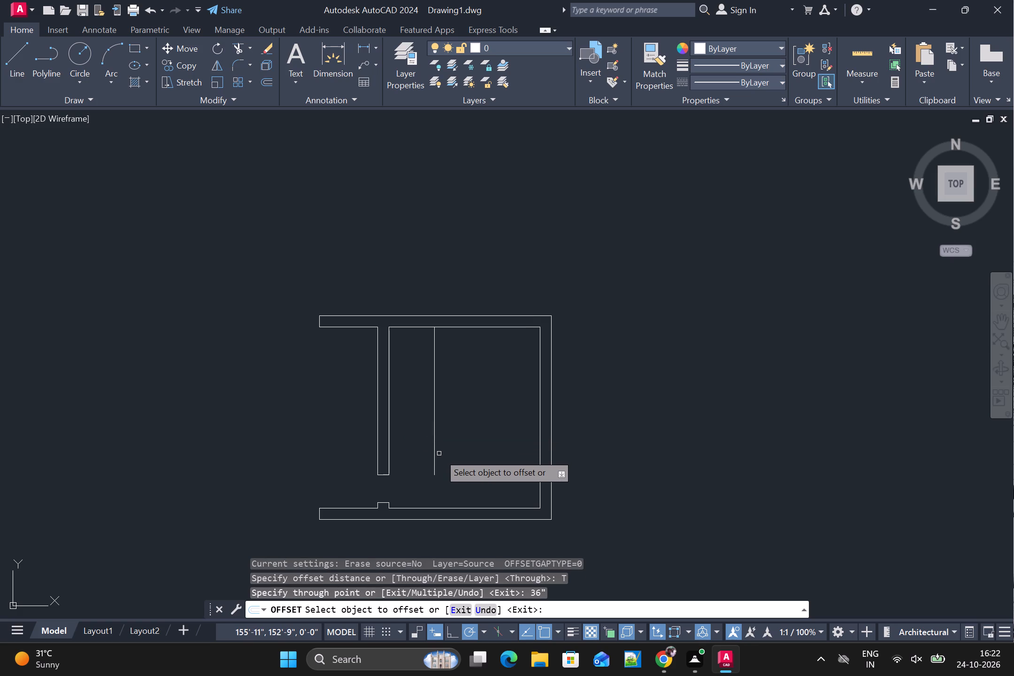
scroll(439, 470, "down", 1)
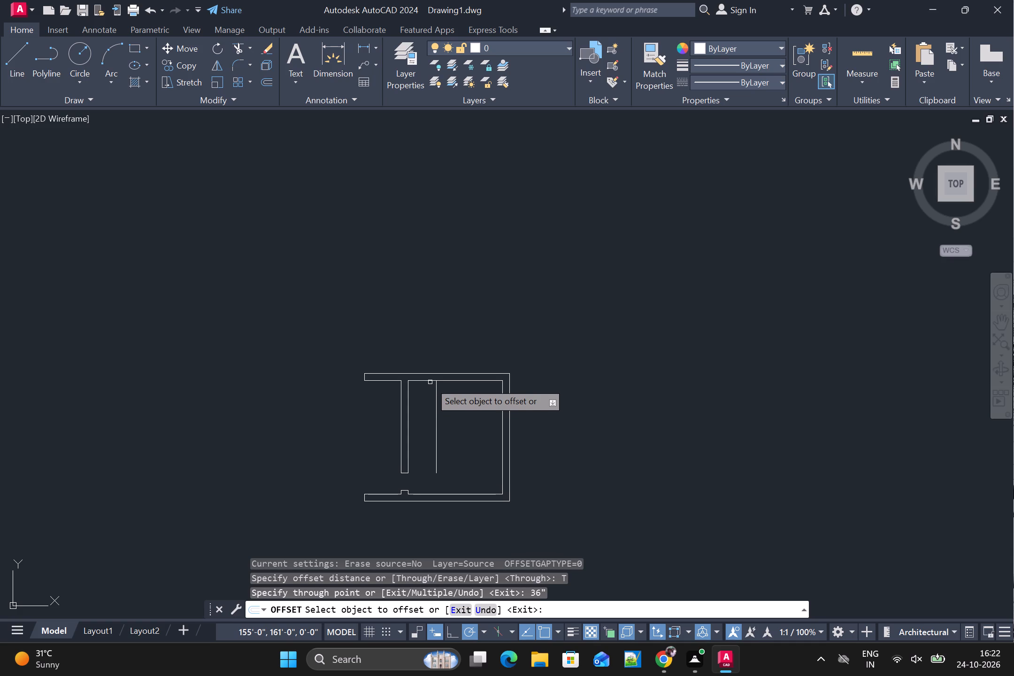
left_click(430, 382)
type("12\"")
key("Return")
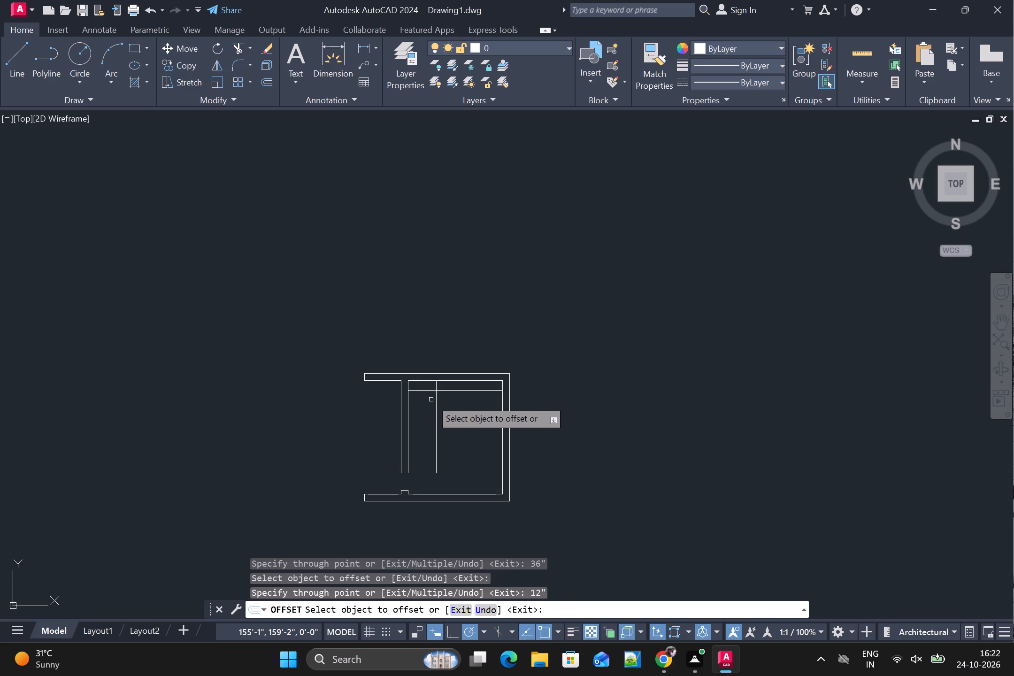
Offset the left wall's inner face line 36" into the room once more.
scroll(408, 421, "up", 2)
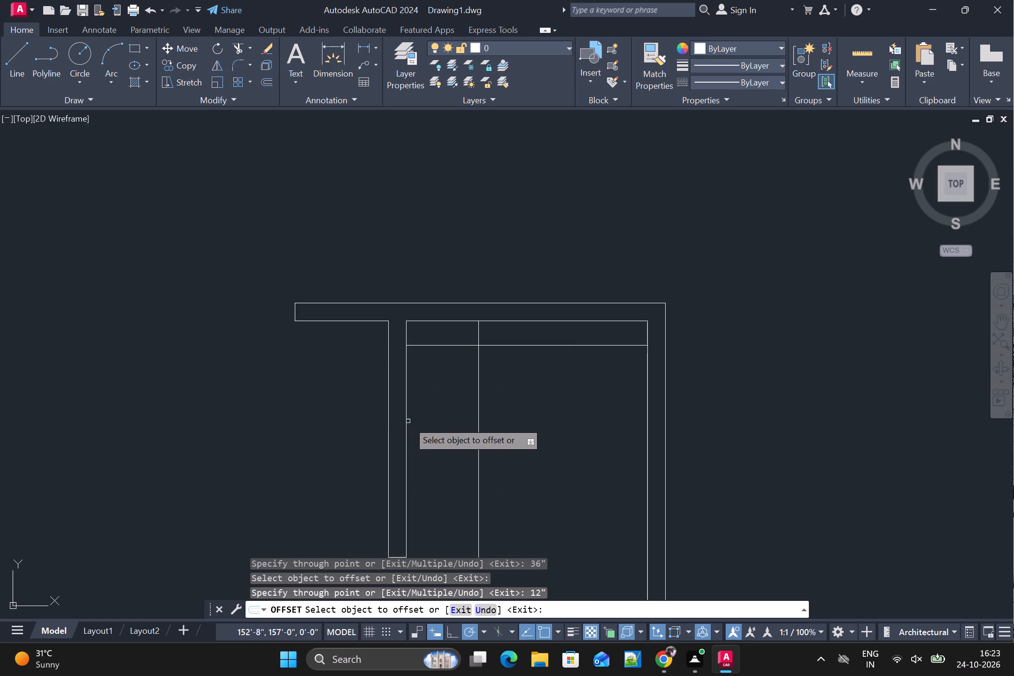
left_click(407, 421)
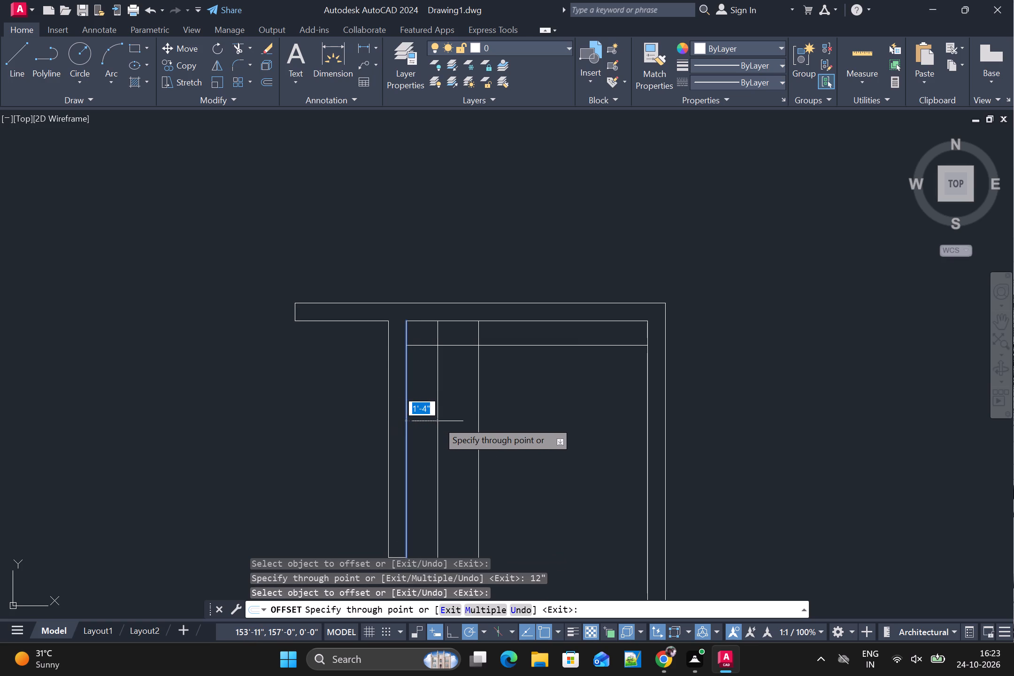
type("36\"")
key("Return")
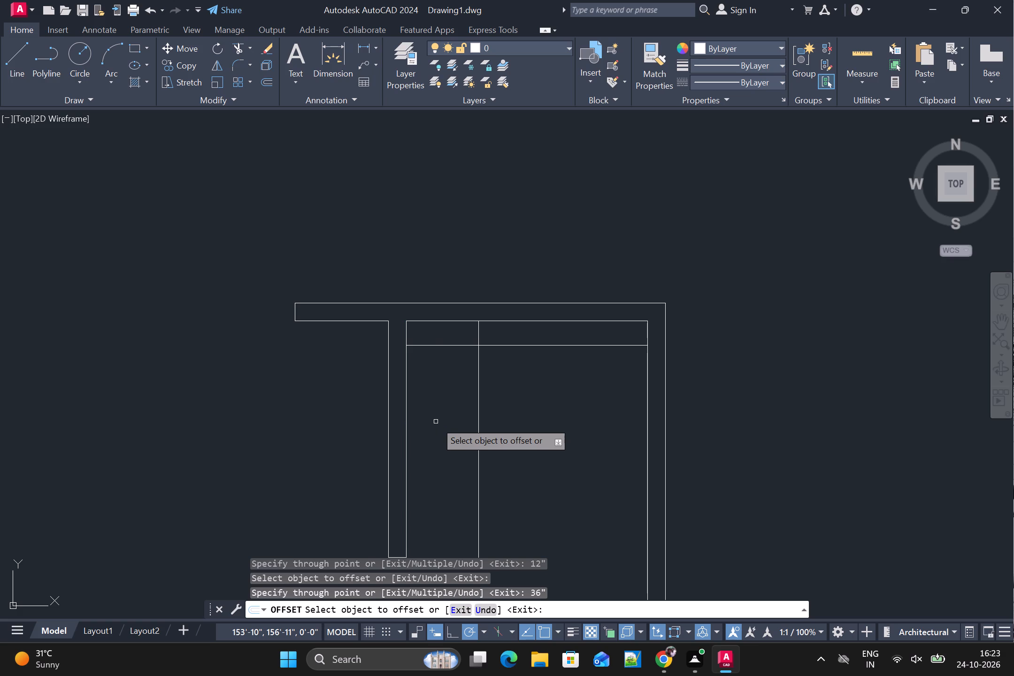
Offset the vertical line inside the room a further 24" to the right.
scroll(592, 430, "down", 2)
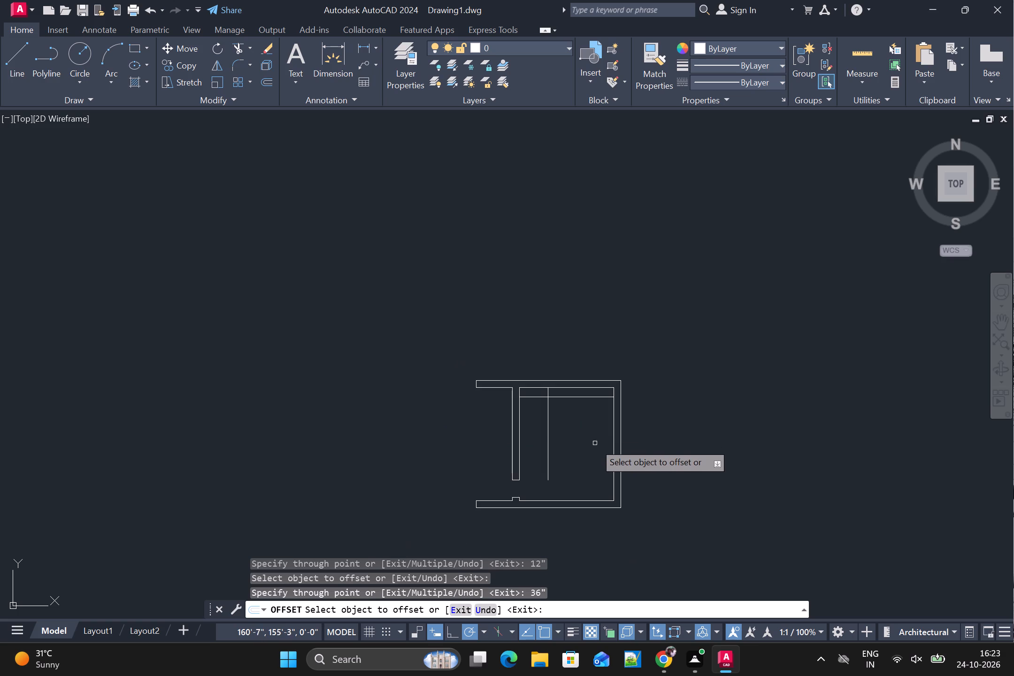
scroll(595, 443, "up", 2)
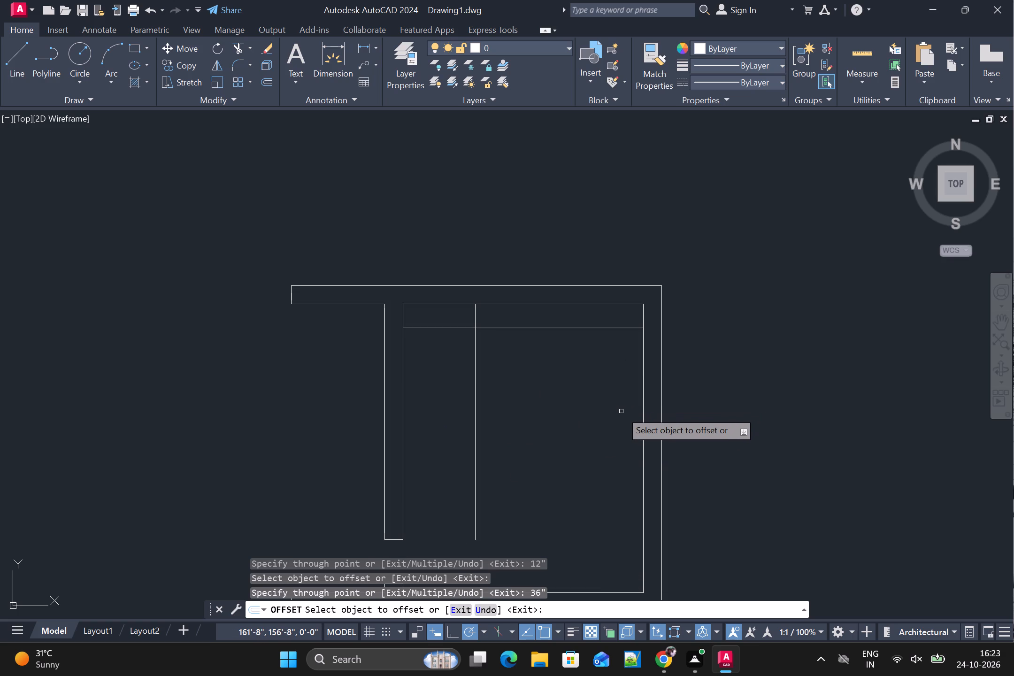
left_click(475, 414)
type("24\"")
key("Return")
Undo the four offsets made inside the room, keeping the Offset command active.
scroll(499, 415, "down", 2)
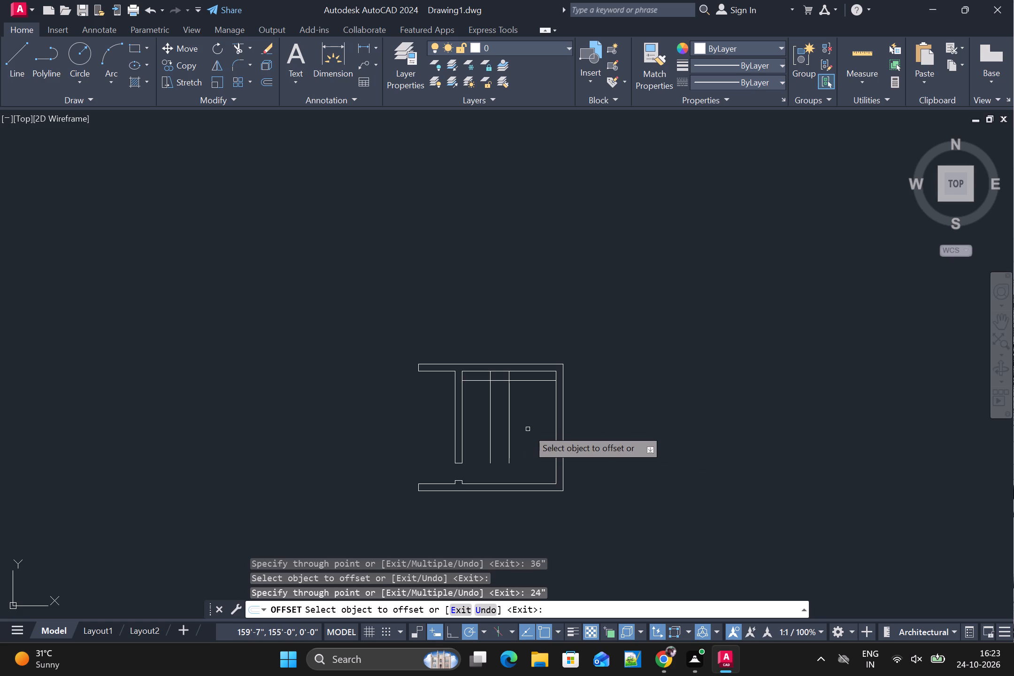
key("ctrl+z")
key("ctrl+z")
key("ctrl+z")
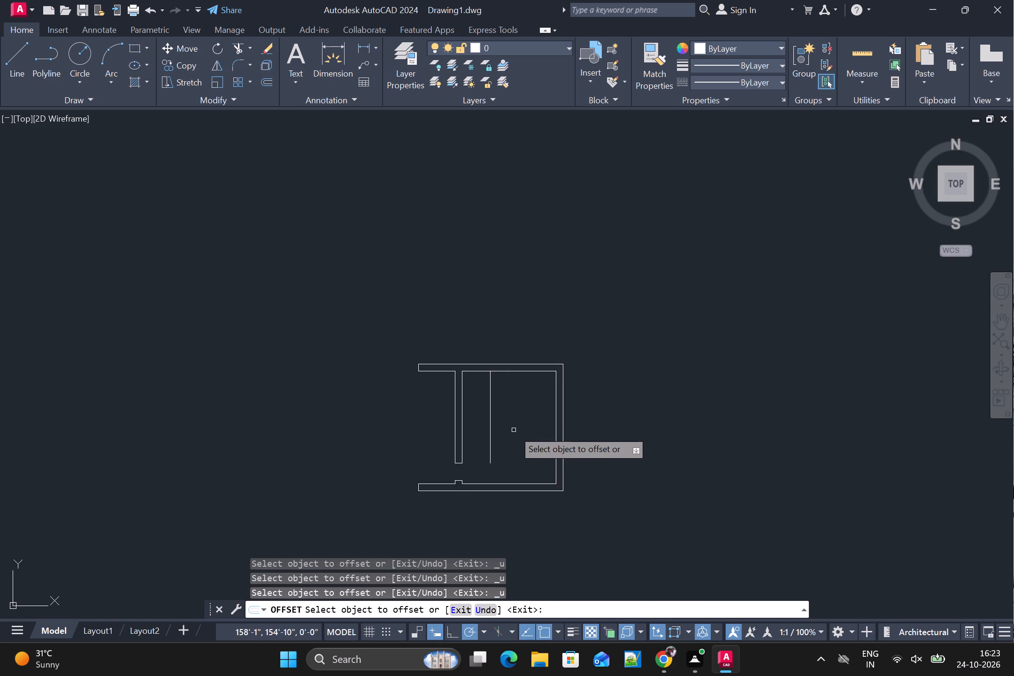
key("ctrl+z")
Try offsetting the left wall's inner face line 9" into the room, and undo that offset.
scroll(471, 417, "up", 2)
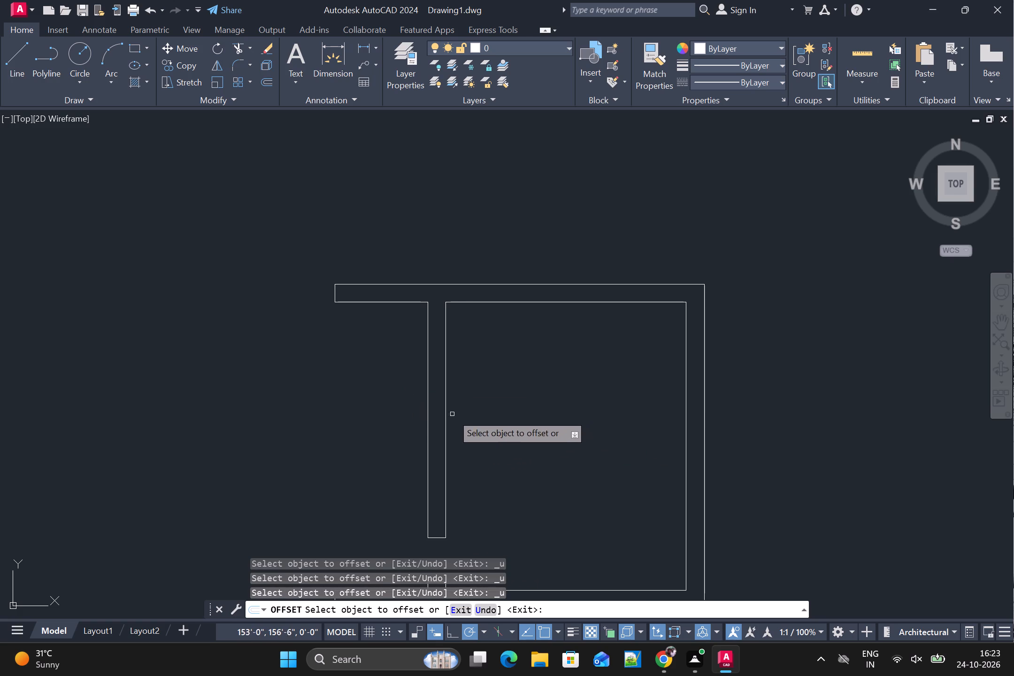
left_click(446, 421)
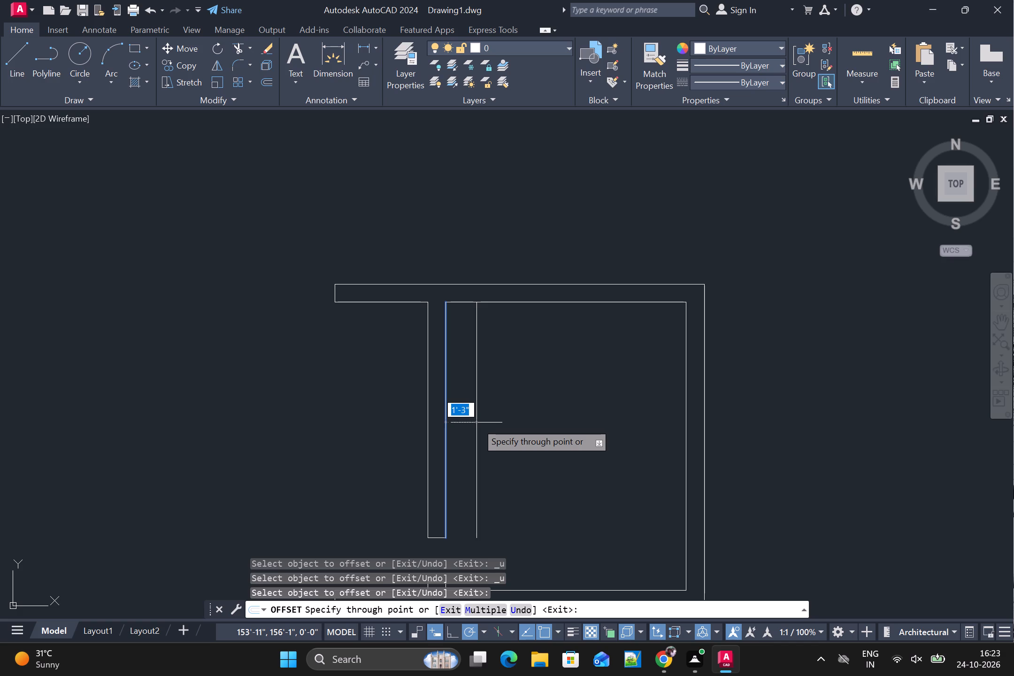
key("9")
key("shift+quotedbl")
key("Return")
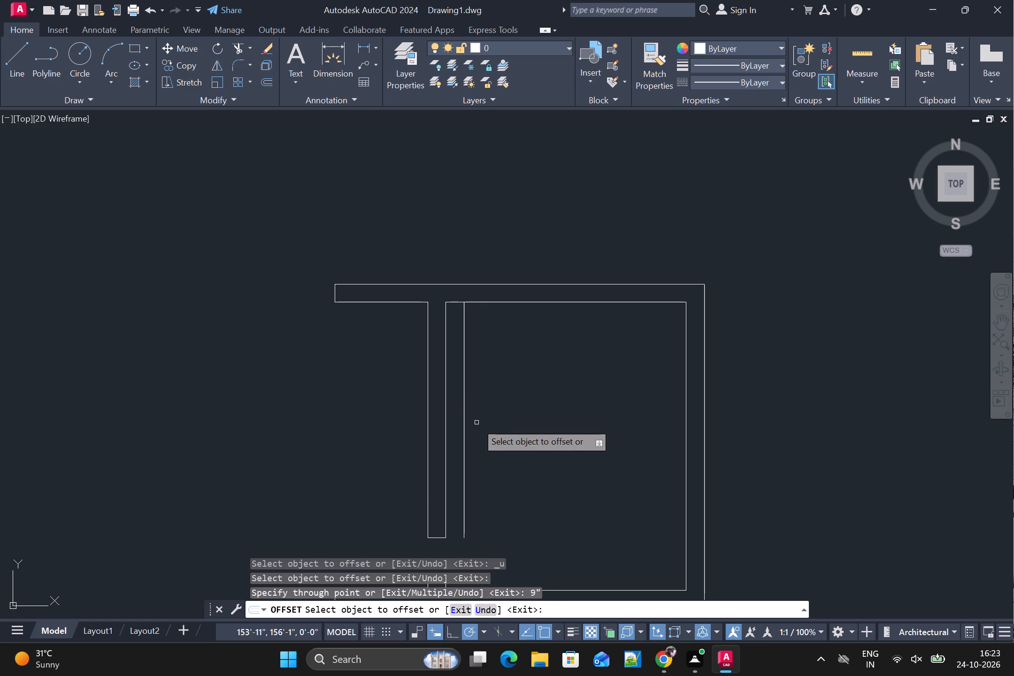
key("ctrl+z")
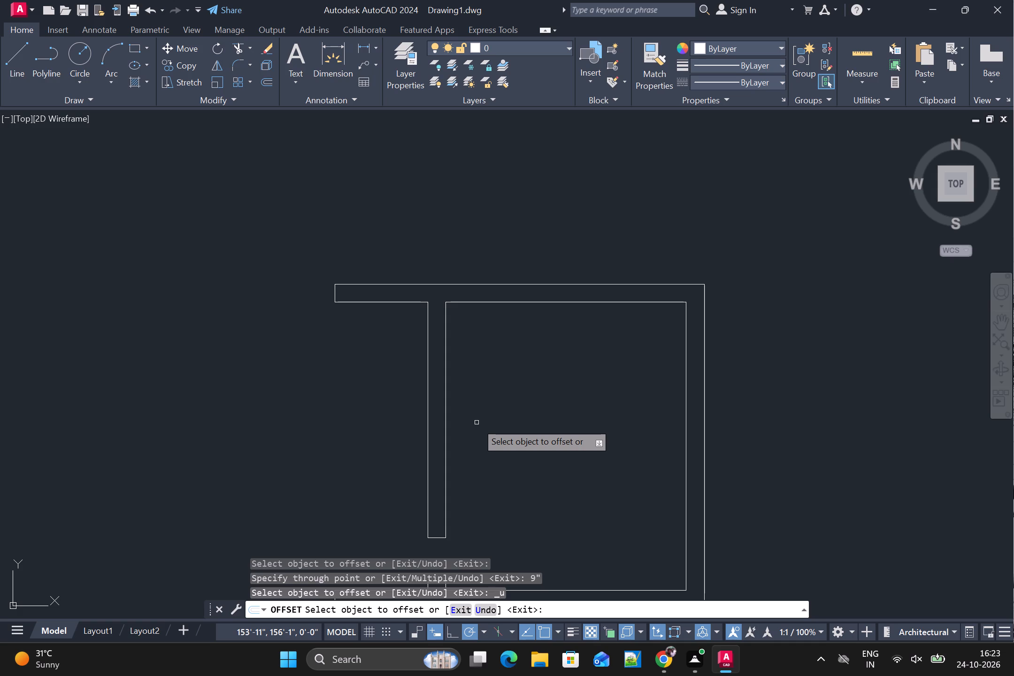
Offset the inner face lines of the left wall and the top wall 1' into the room.
left_click(446, 404)
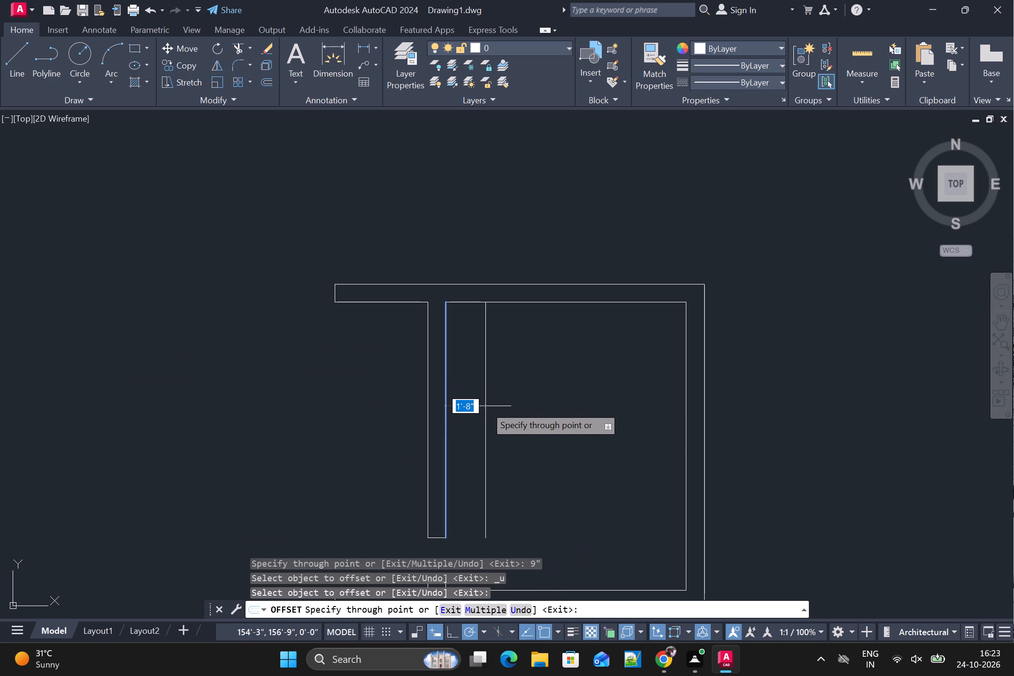
type("1'")
key("Return")
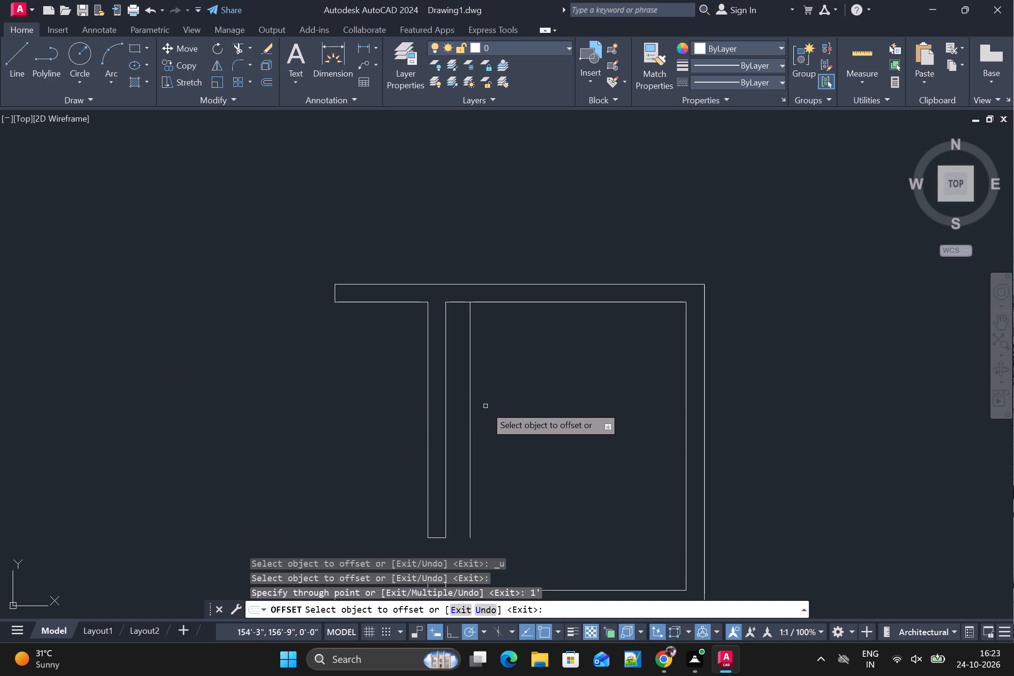
left_click(521, 304)
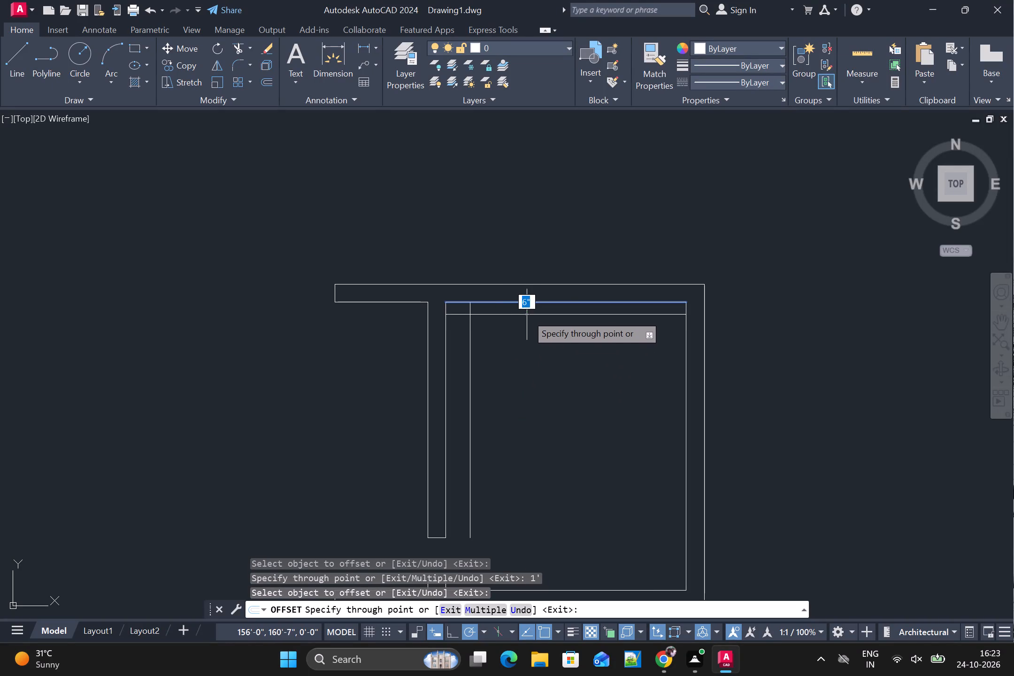
type("1'")
key("Return")
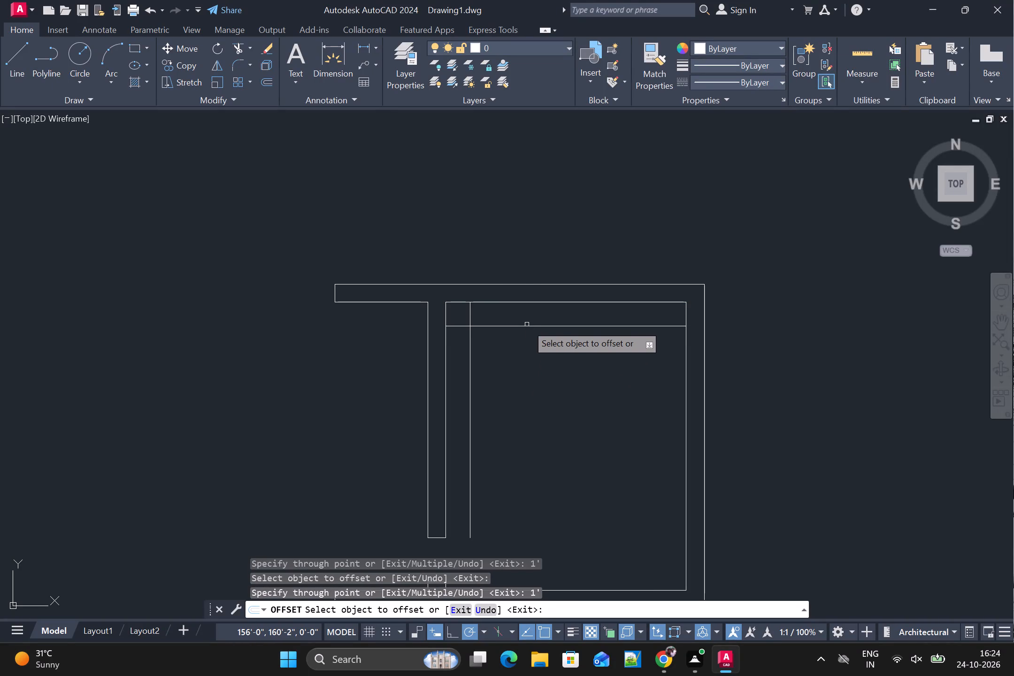
Offset the new vertical line 1'3" to the right and the new horizontal line 1'3" downward.
left_click(469, 428)
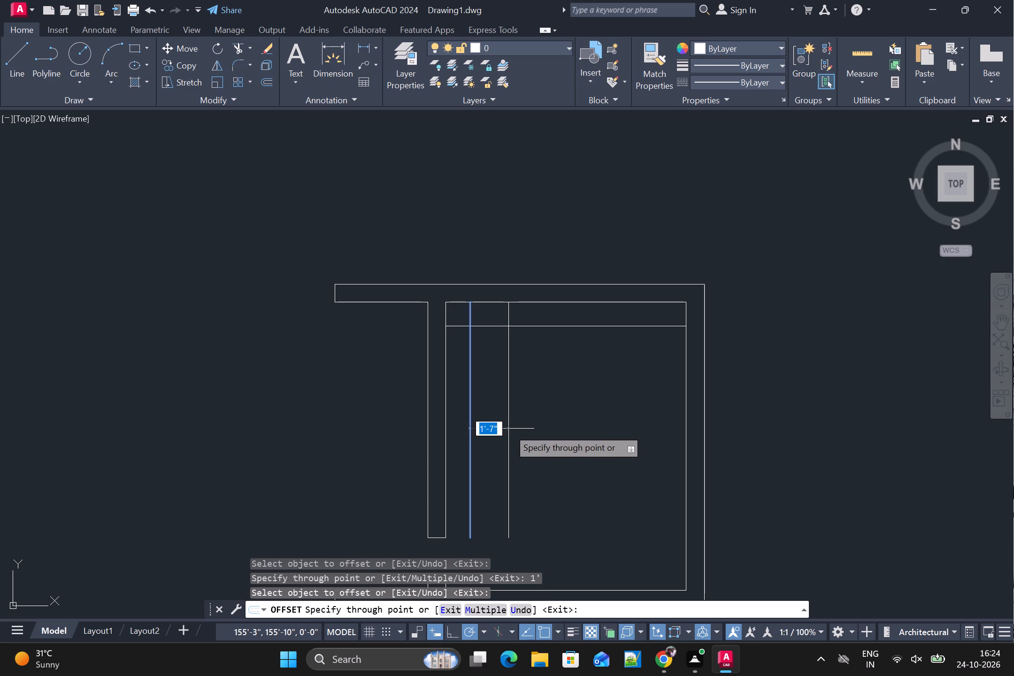
type("1'3\"")
key("Return")
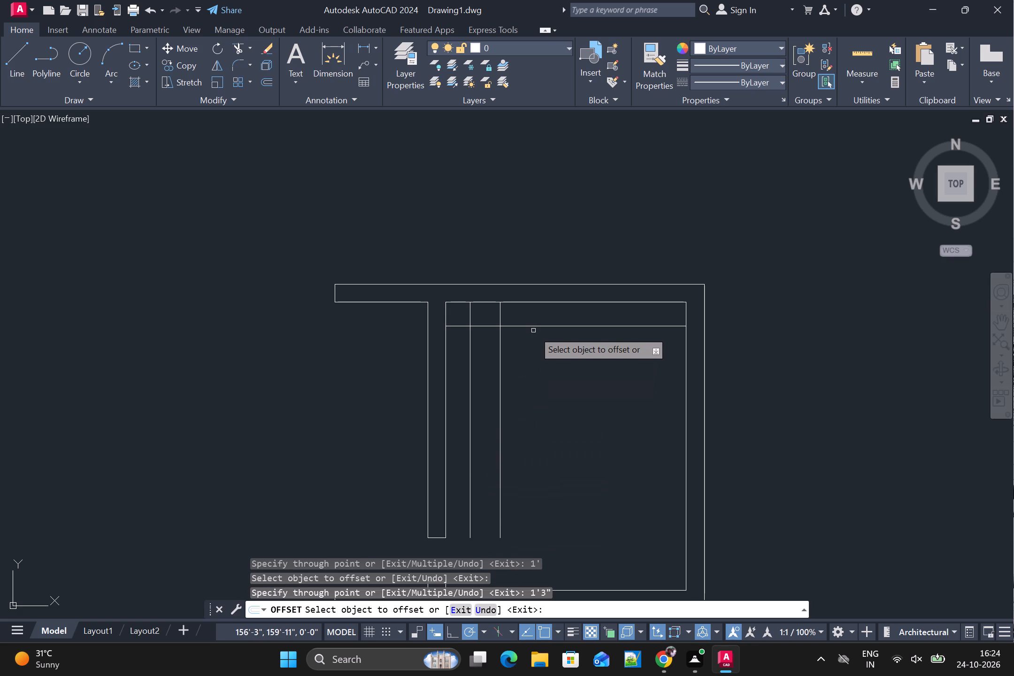
left_click(642, 326)
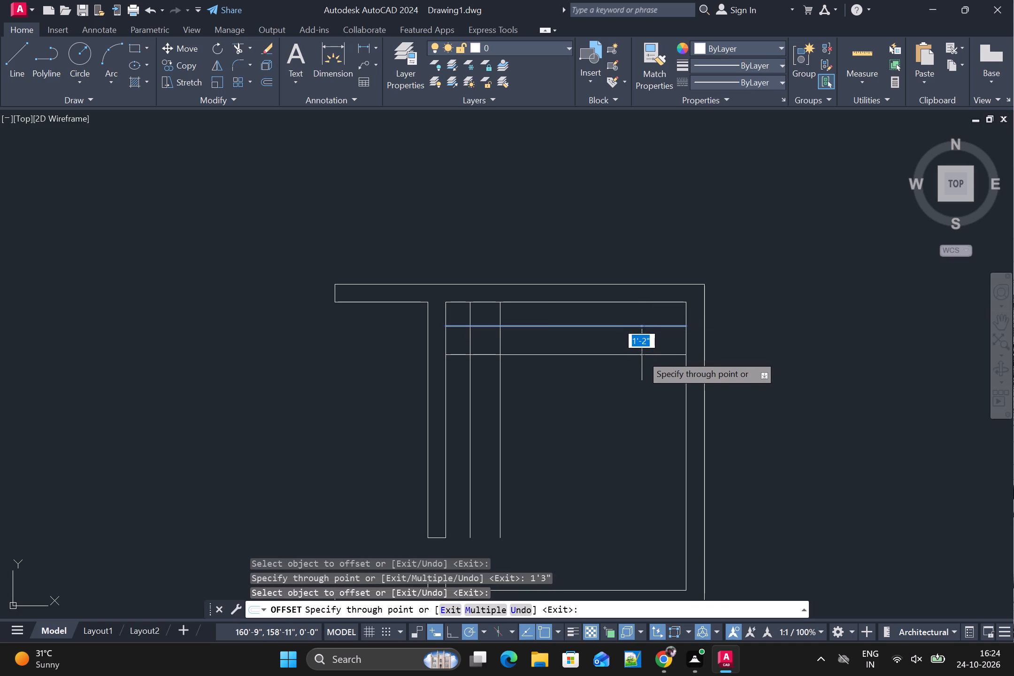
type("1'3\"")
key("Return")
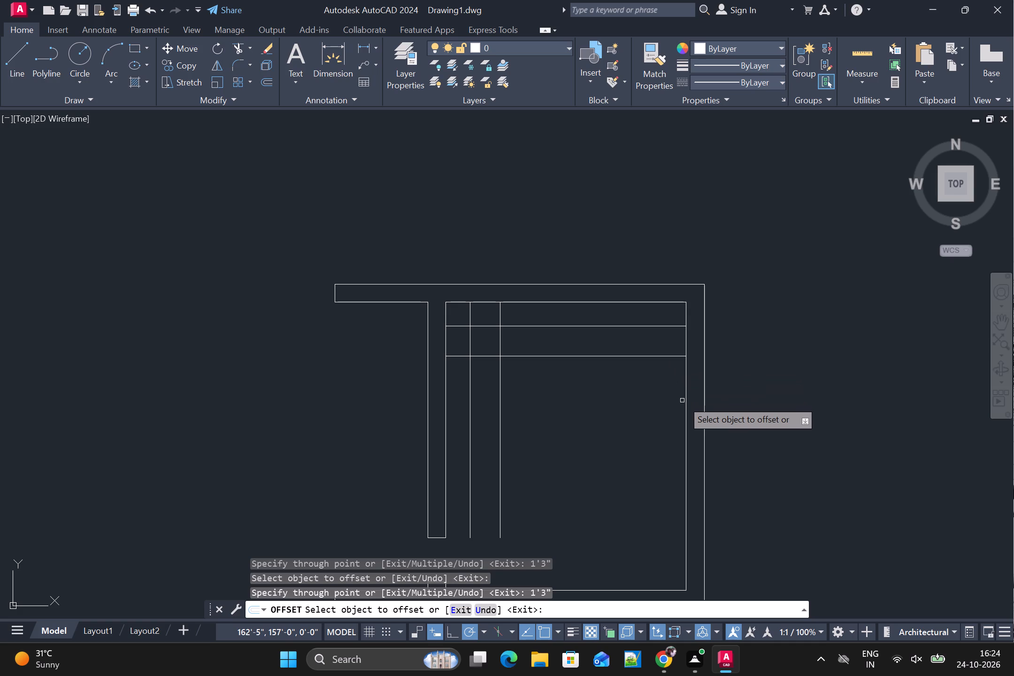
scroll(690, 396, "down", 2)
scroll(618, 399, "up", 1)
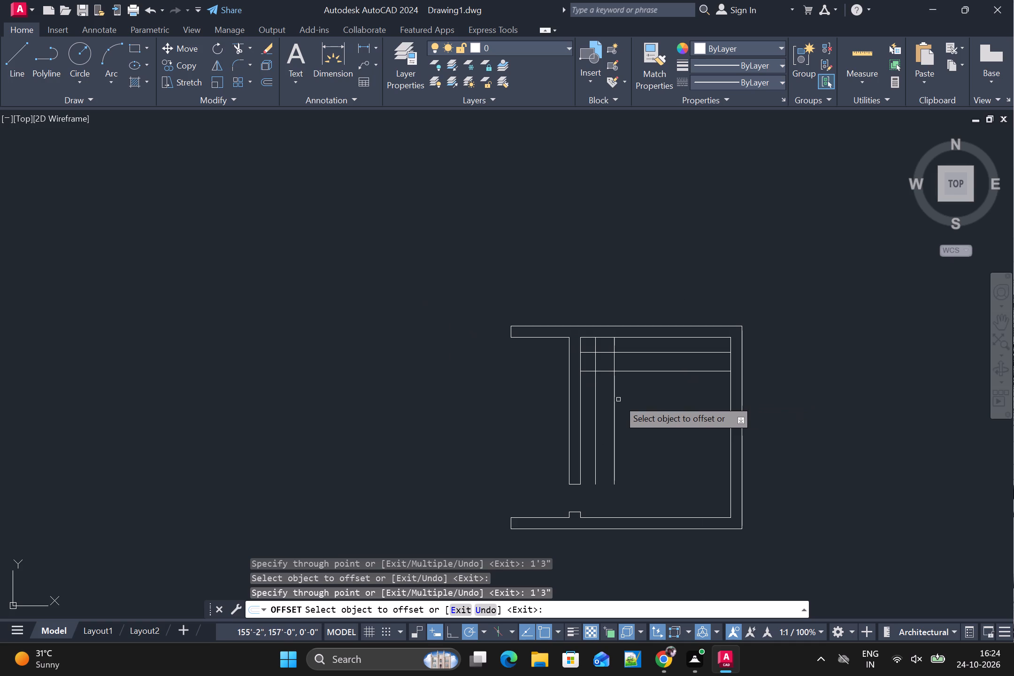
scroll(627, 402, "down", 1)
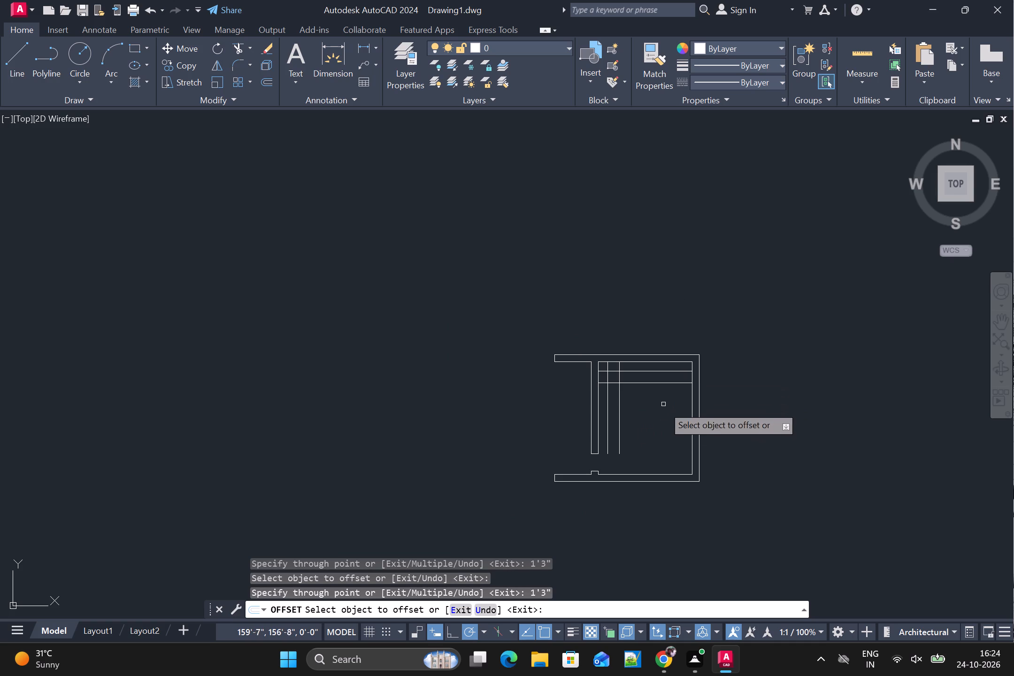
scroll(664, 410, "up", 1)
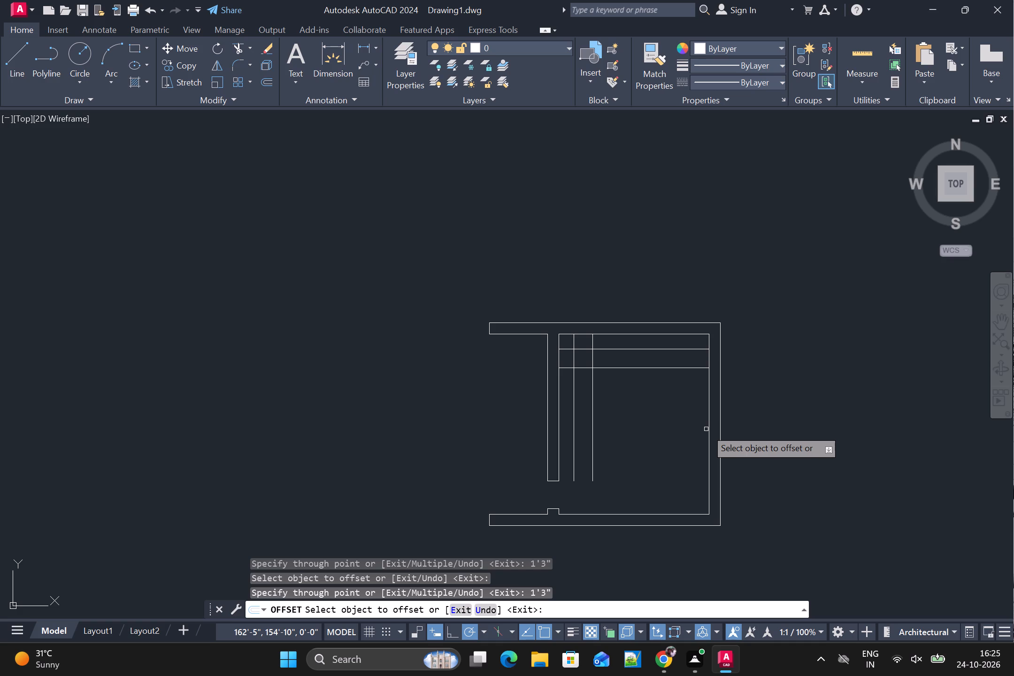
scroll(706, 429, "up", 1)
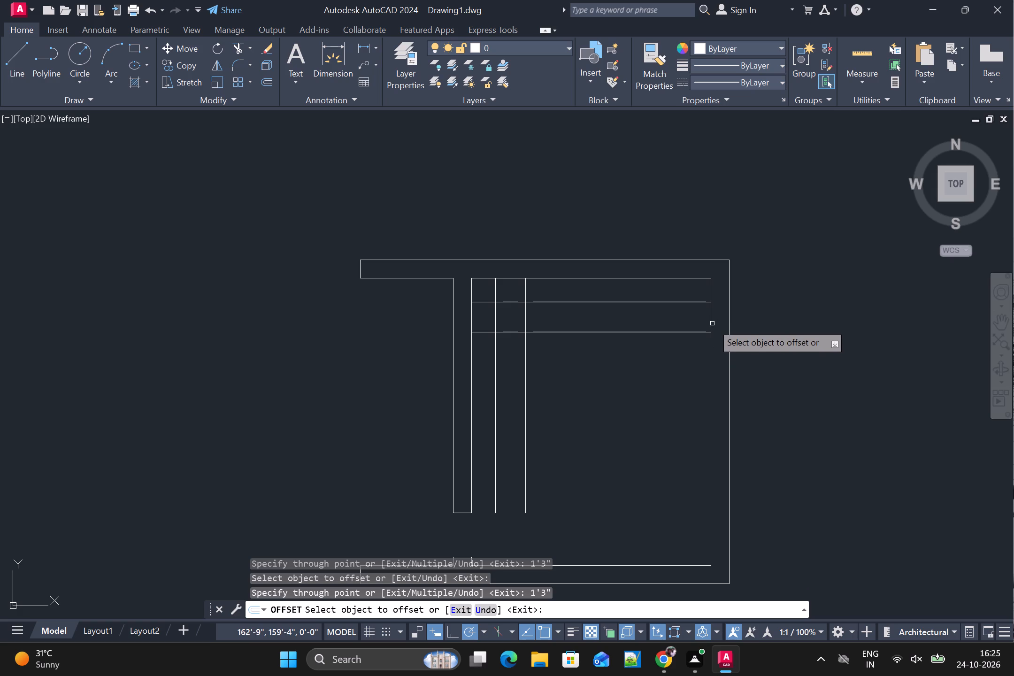
Offset the right wall's inner face line 1'5" into the room and finish the Offset command.
left_click(710, 357)
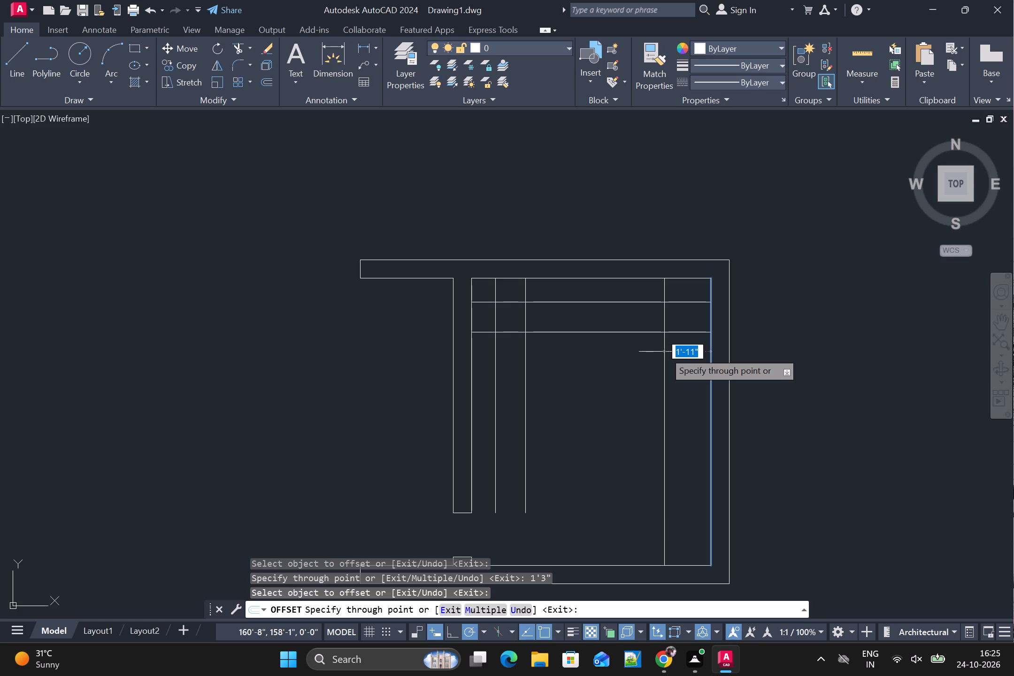
type("1'")
type("5\"")
key("Return")
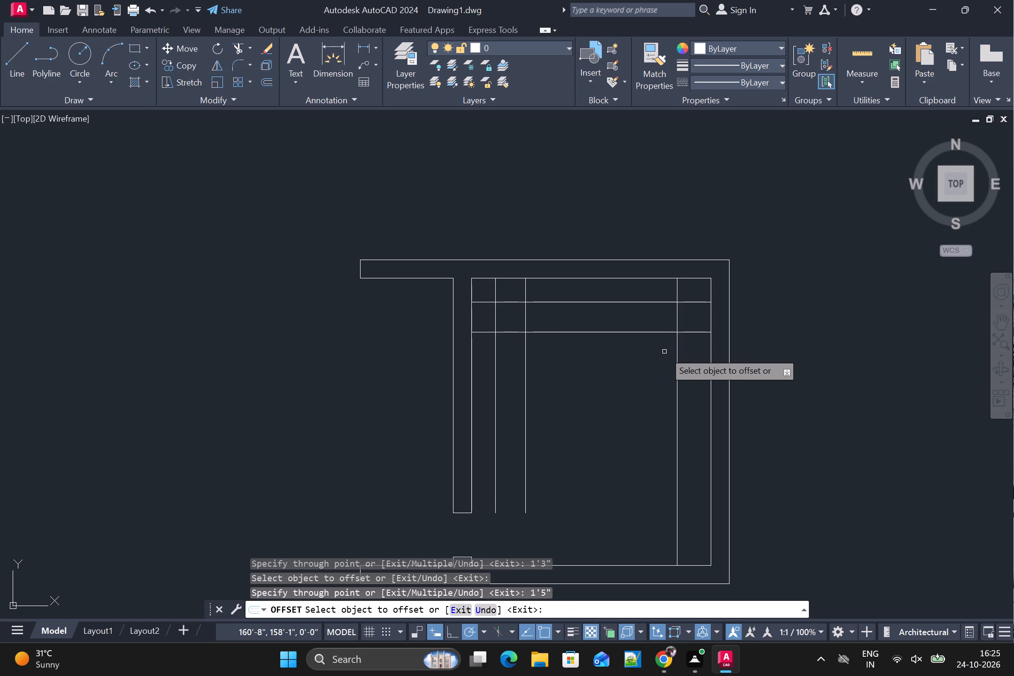
scroll(697, 426, "up", 1)
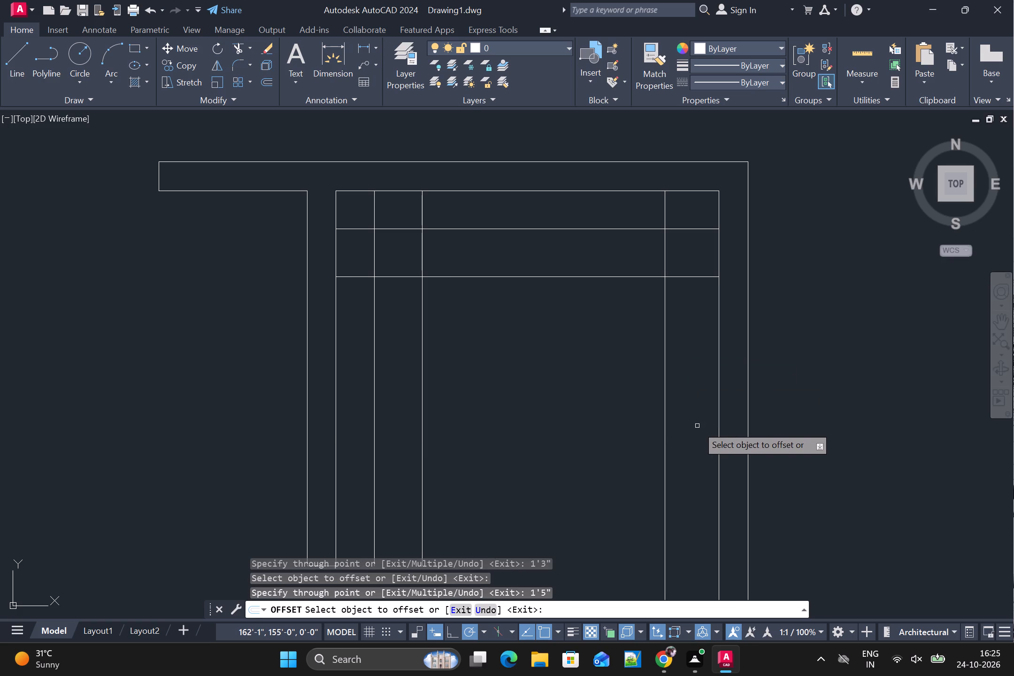
scroll(699, 433, "down", 1)
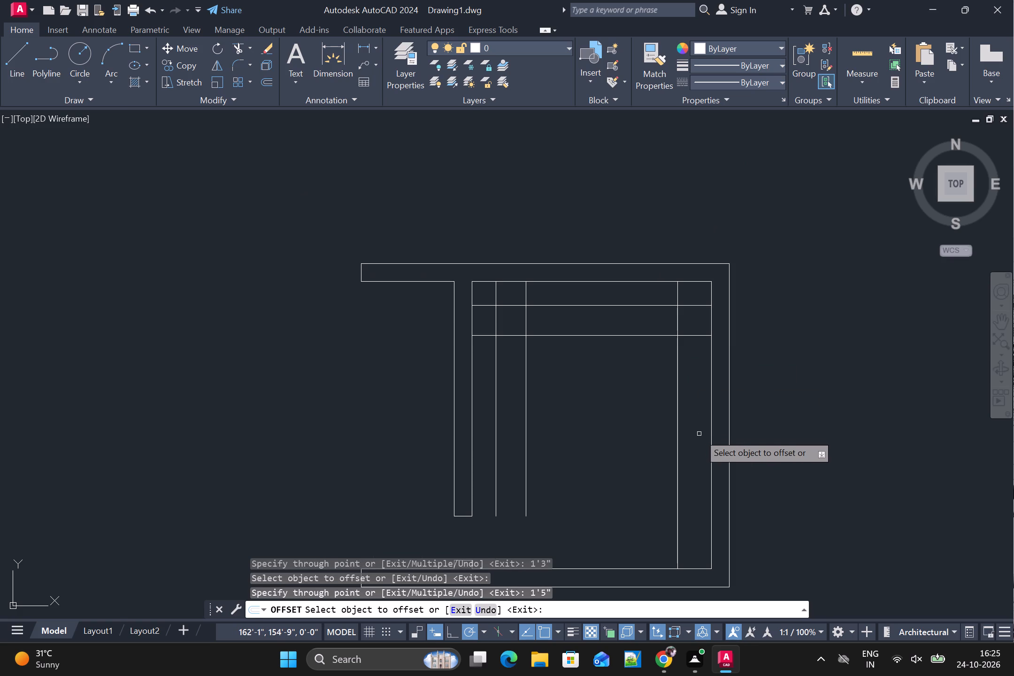
scroll(699, 434, "up", 2)
scroll(699, 434, "down", 2)
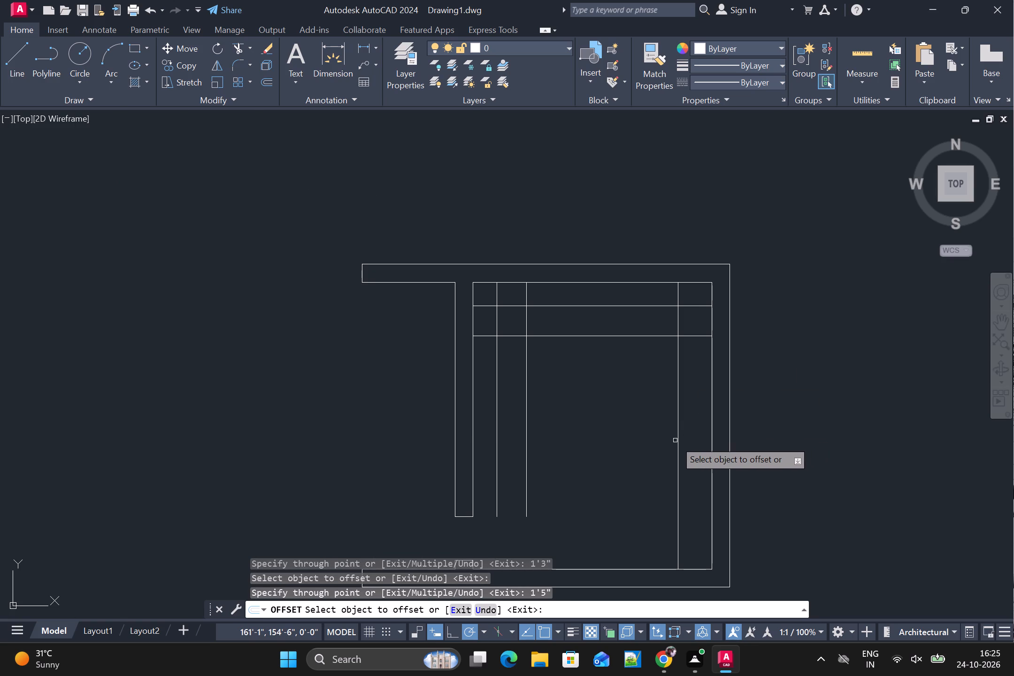
scroll(675, 440, "down", 1)
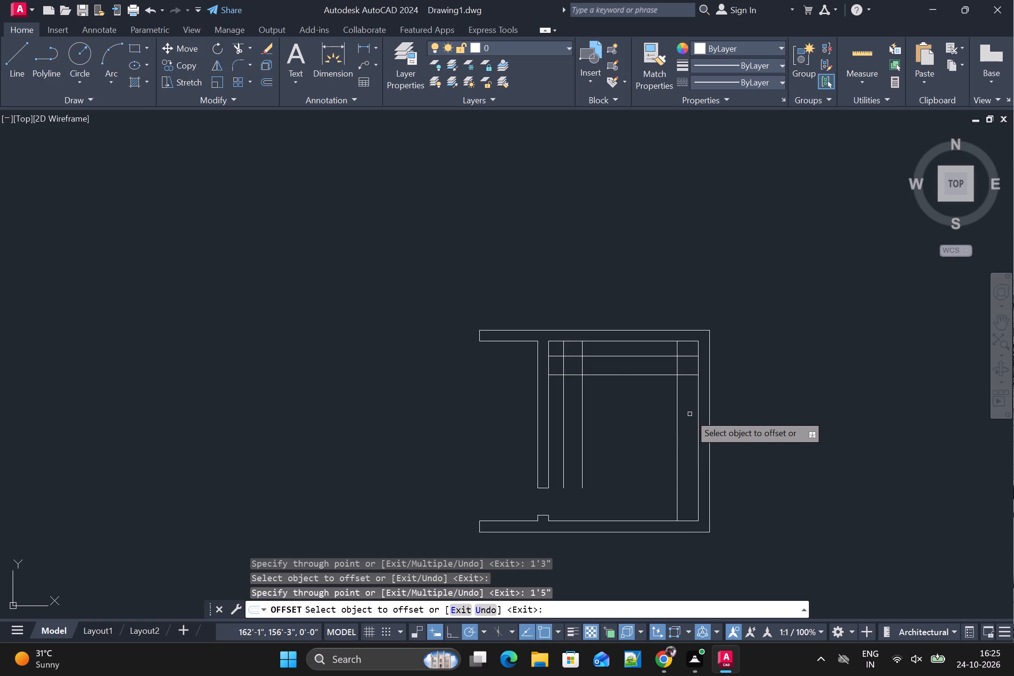
scroll(691, 417, "down", 1)
middle_click_drag(690, 420, 722, 409)
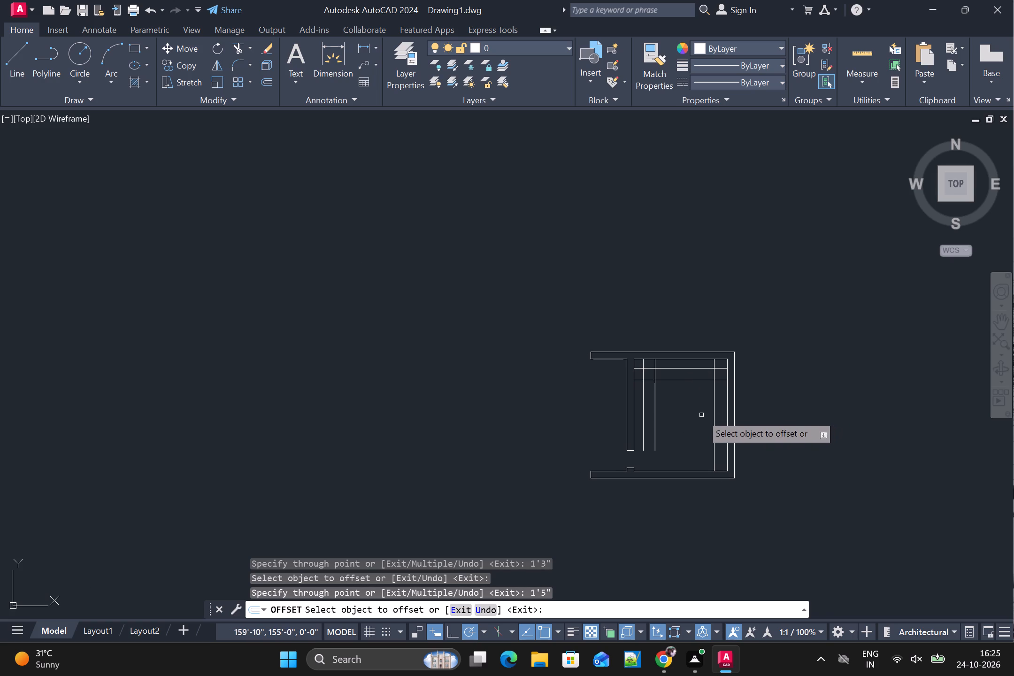
key("space")
Trim the lower horizontal offset line everywhere left of the right strip, and the first vertical offset line above the upper horizontal one.
type("TR")
key("space")
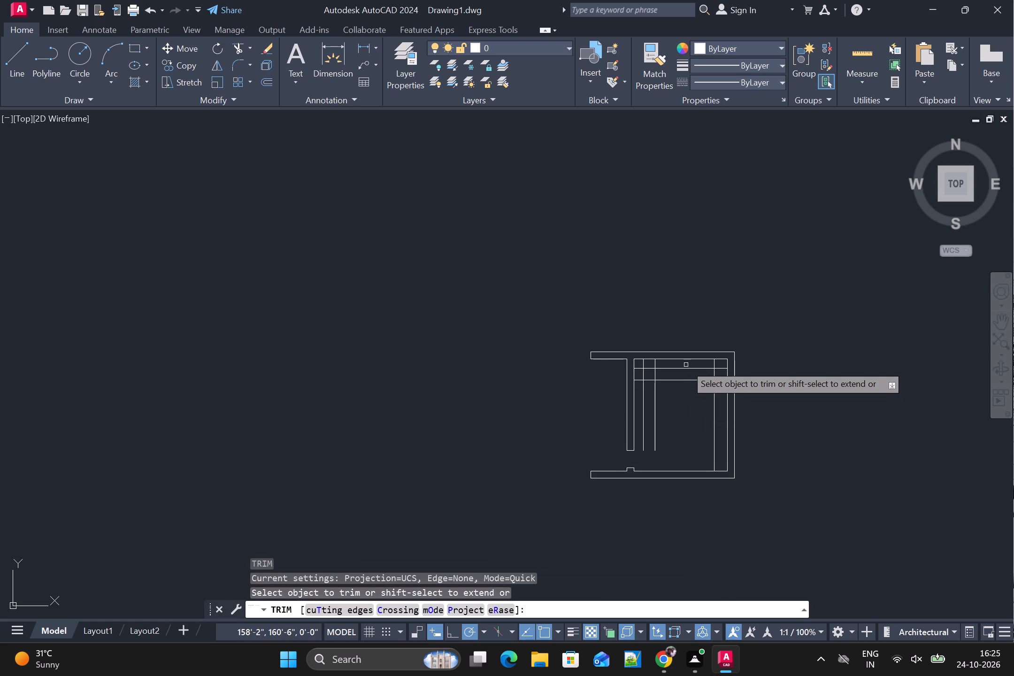
scroll(688, 367, "up", 1)
left_click_drag(696, 380, 694, 407)
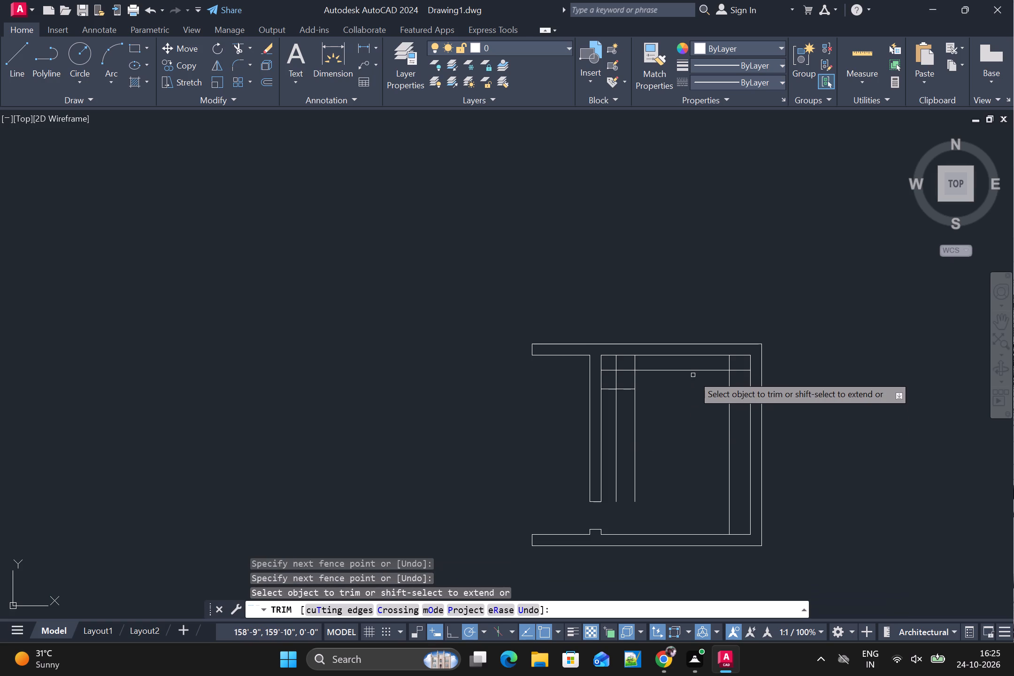
scroll(691, 386, "up", 2)
scroll(626, 387, "down", 1)
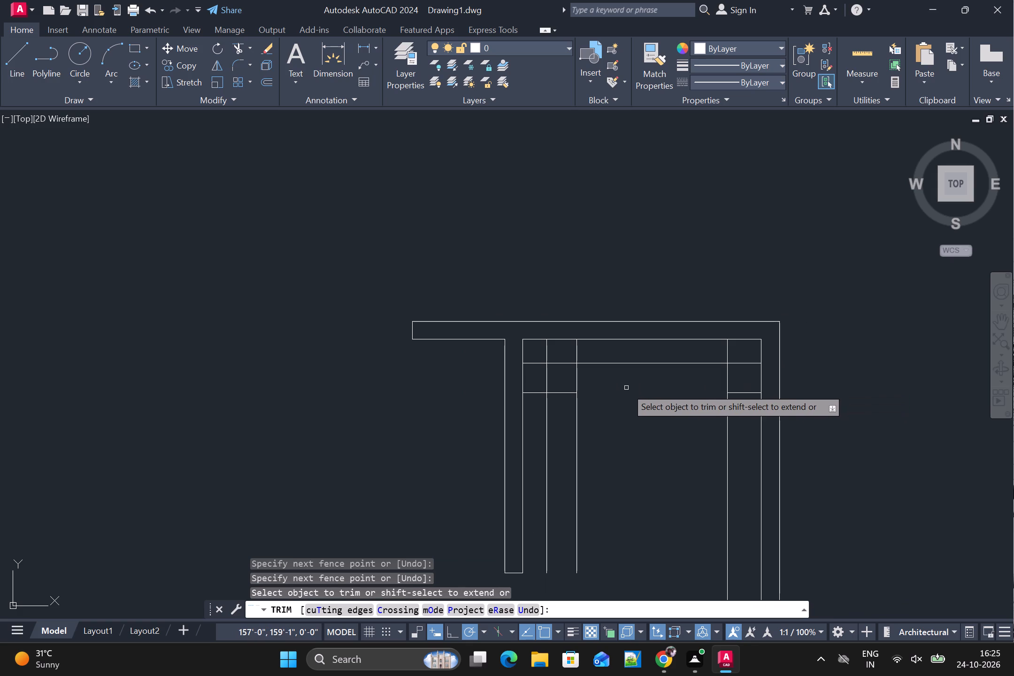
middle_click_drag(629, 392, 683, 397)
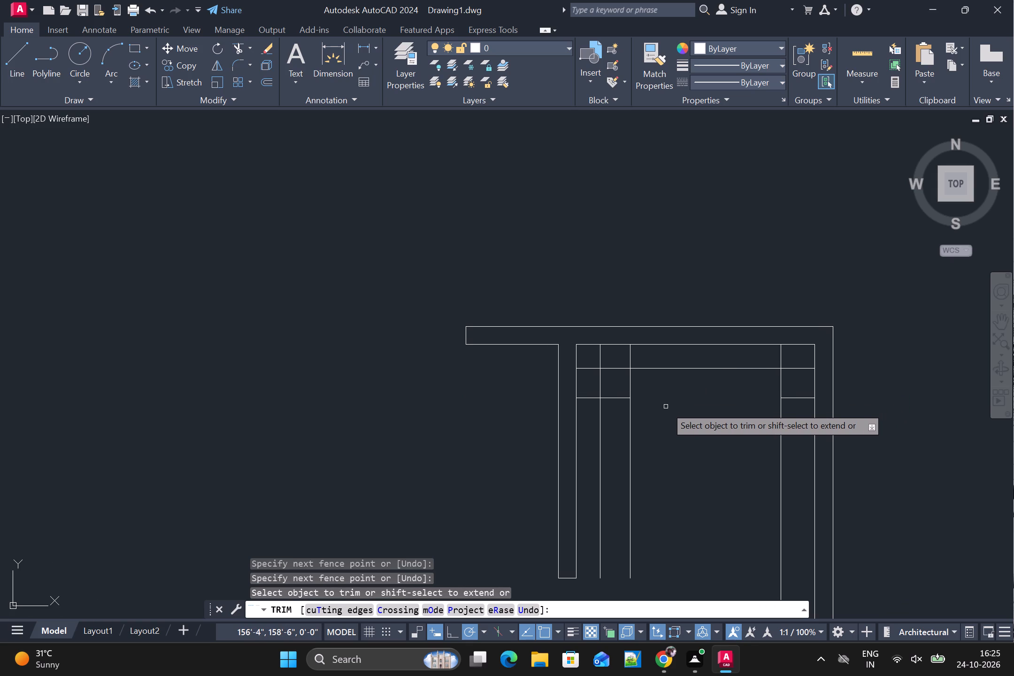
scroll(606, 381, "up", 2)
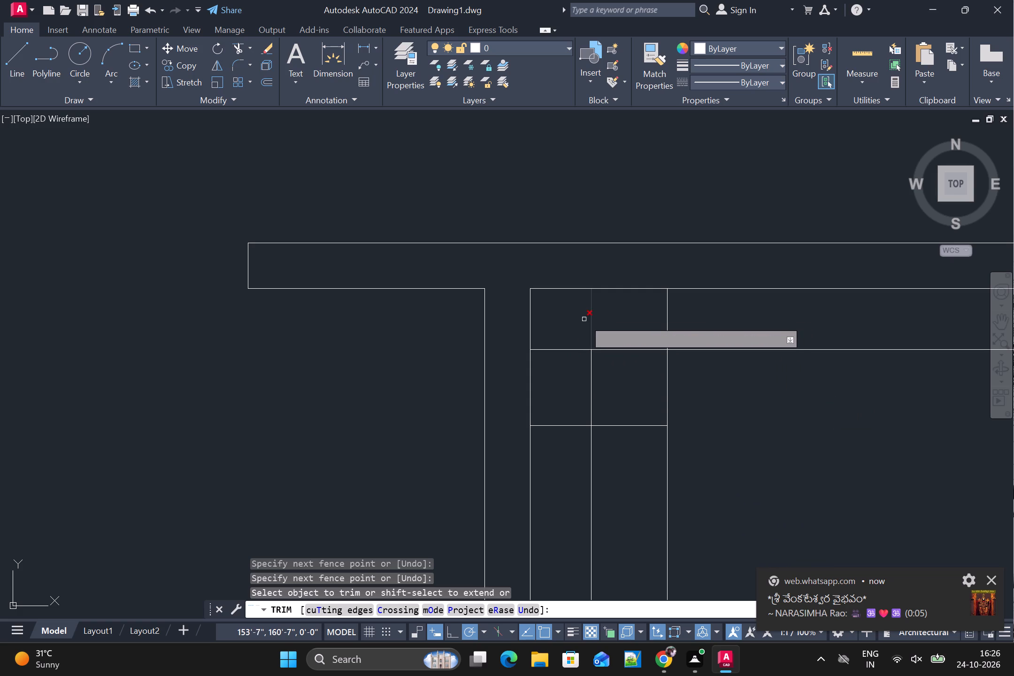
left_click_drag(582, 321, 645, 323)
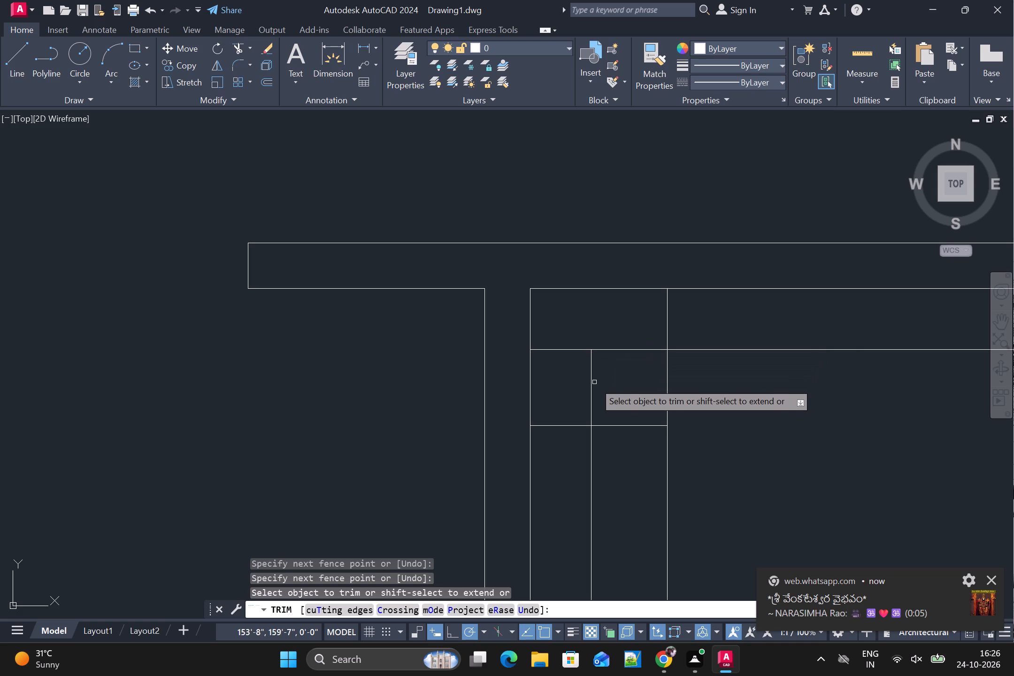
left_click_drag(567, 413, 558, 450)
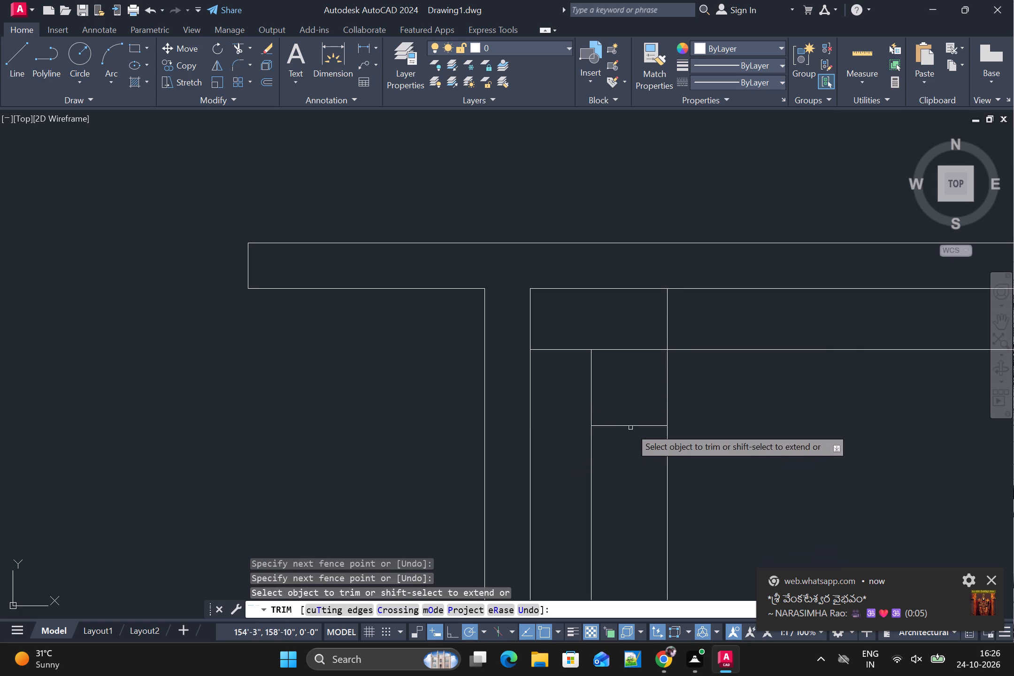
left_click_drag(637, 413, 634, 434)
Trim the right vertical offset line above the upper horizontal line, and that horizontal line's end beyond the first vertical line.
scroll(634, 442, "down", 2)
scroll(814, 407, "up", 1)
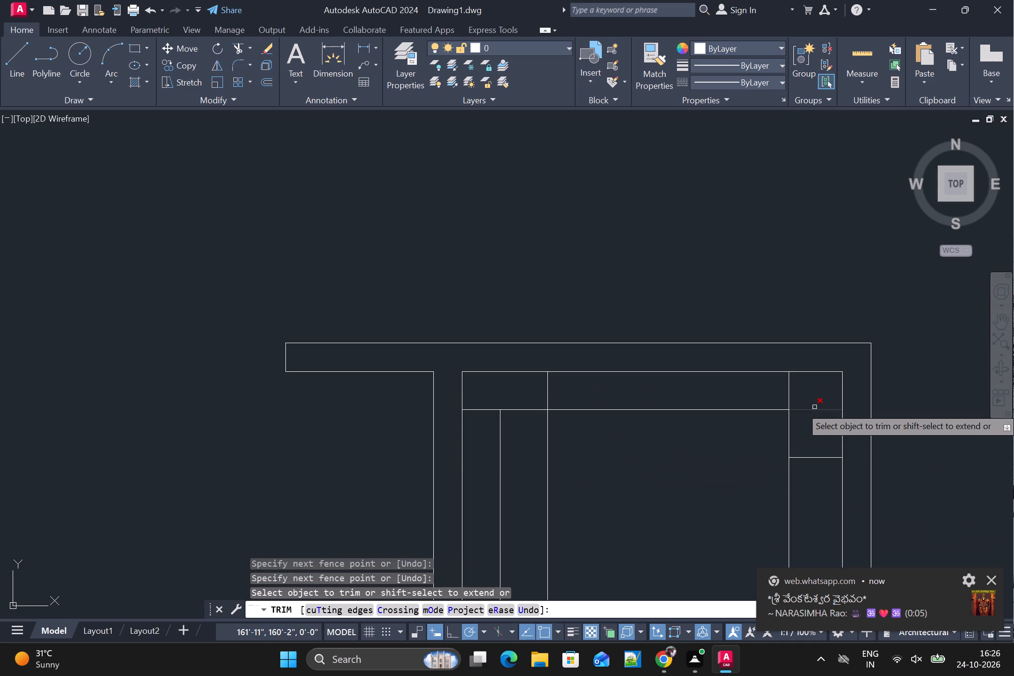
left_click_drag(810, 392, 775, 389)
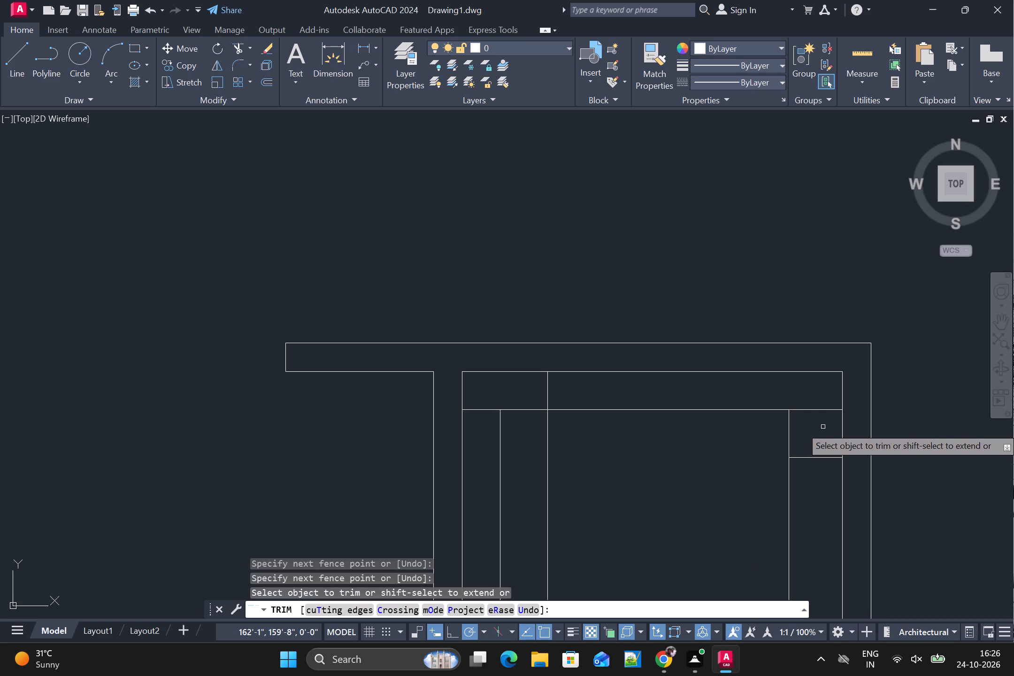
scroll(513, 455, "down", 1)
middle_click_drag(514, 457, 526, 456)
scroll(524, 454, "up", 1)
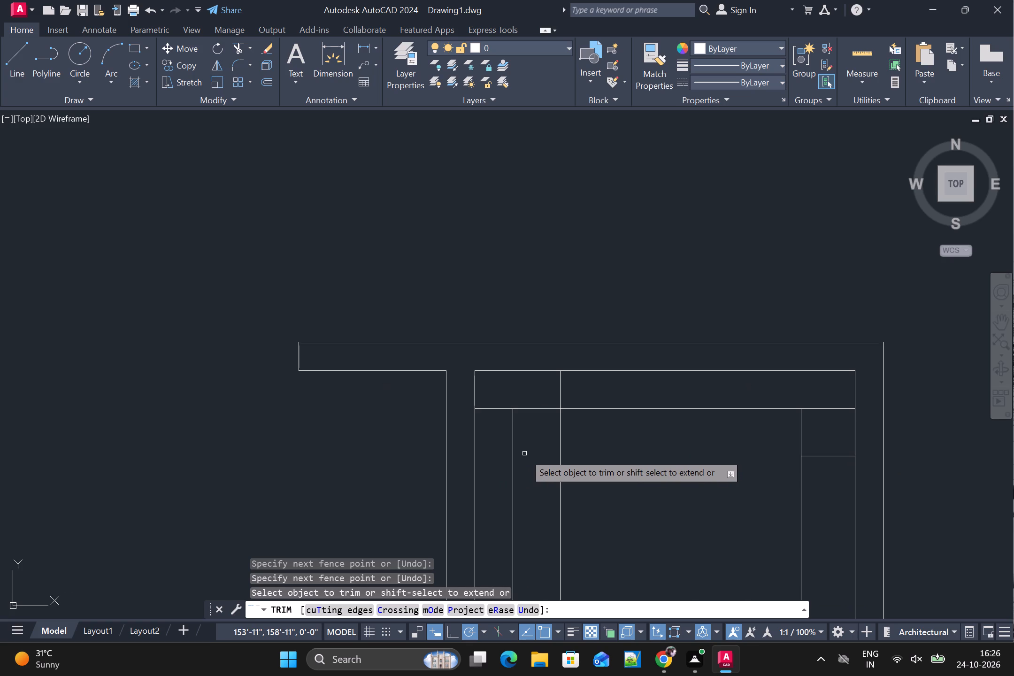
left_click_drag(497, 398, 496, 420)
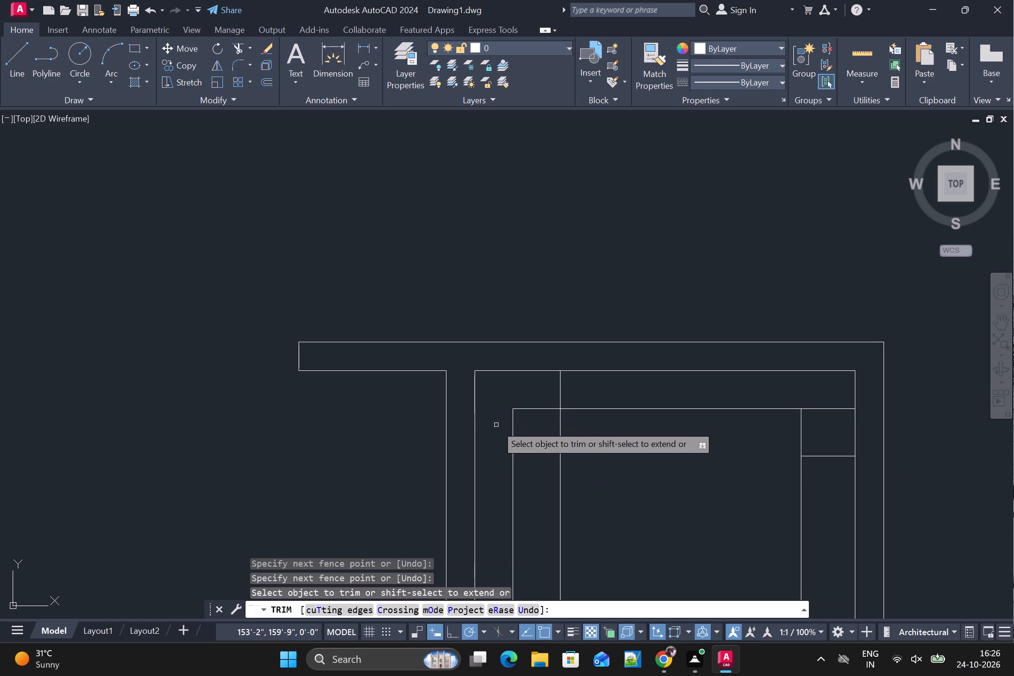
scroll(504, 428, "up", 2)
scroll(520, 460, "down", 1)
key("Escape")
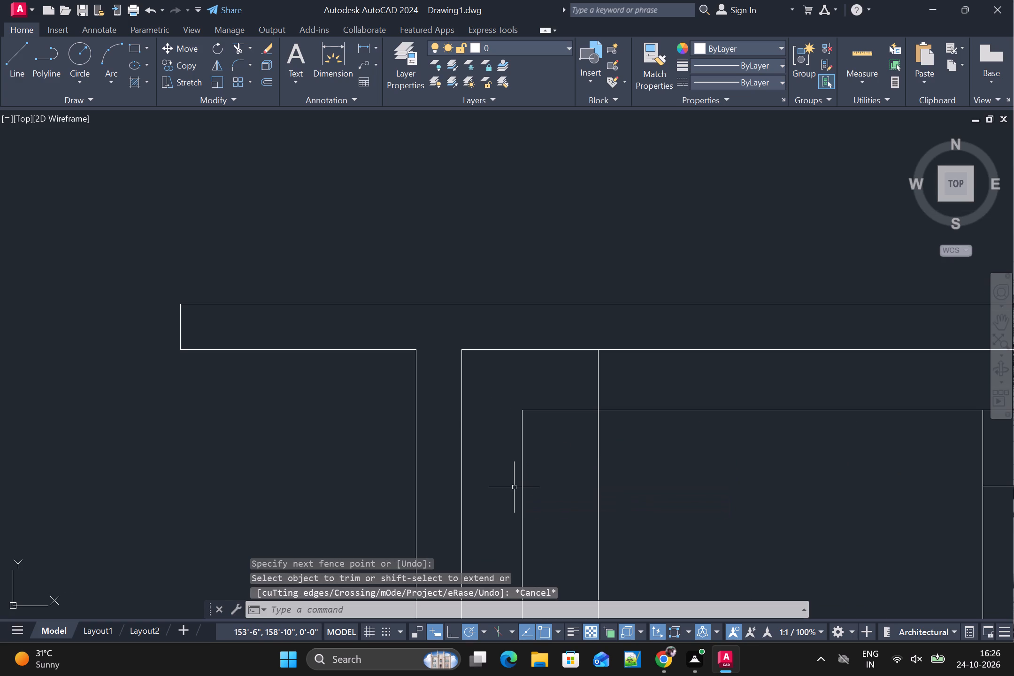
Draw a horizontal line about 1' long from the first vertical offset line to the left wall's inner face, just below the top corner.
key("l")
key("space")
scroll(519, 457, "down", 1)
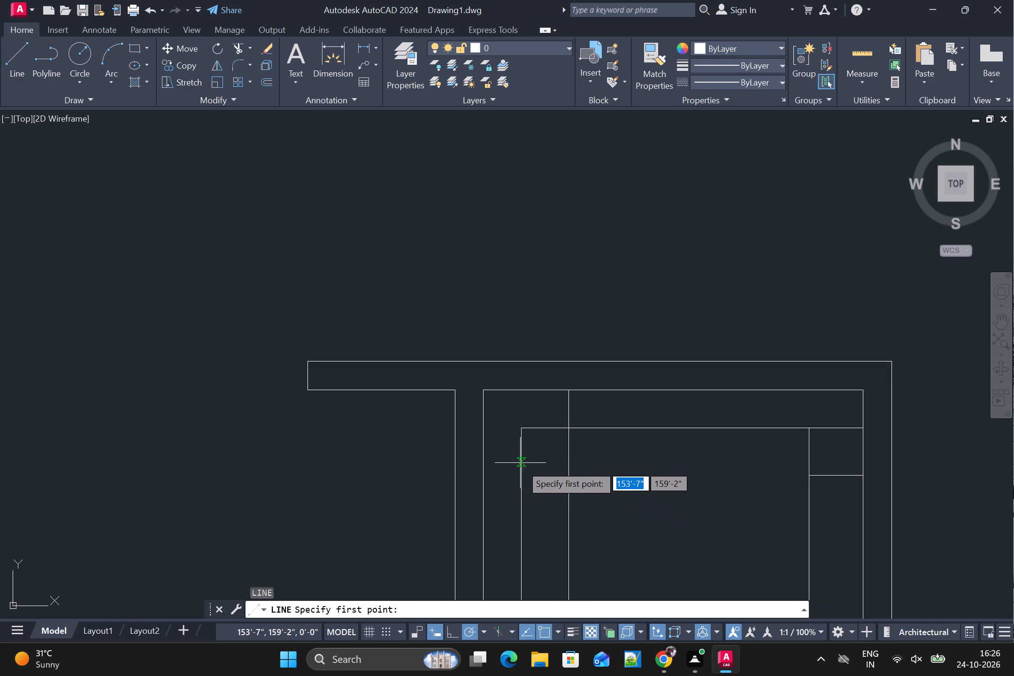
scroll(528, 474, "up", 2)
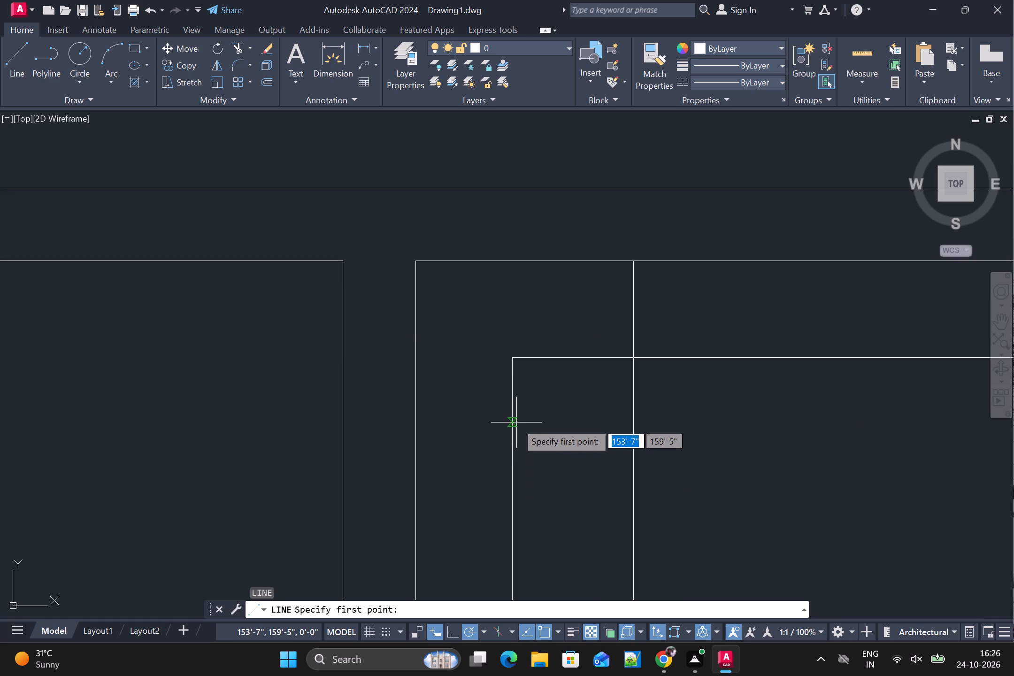
scroll(516, 422, "up", 1)
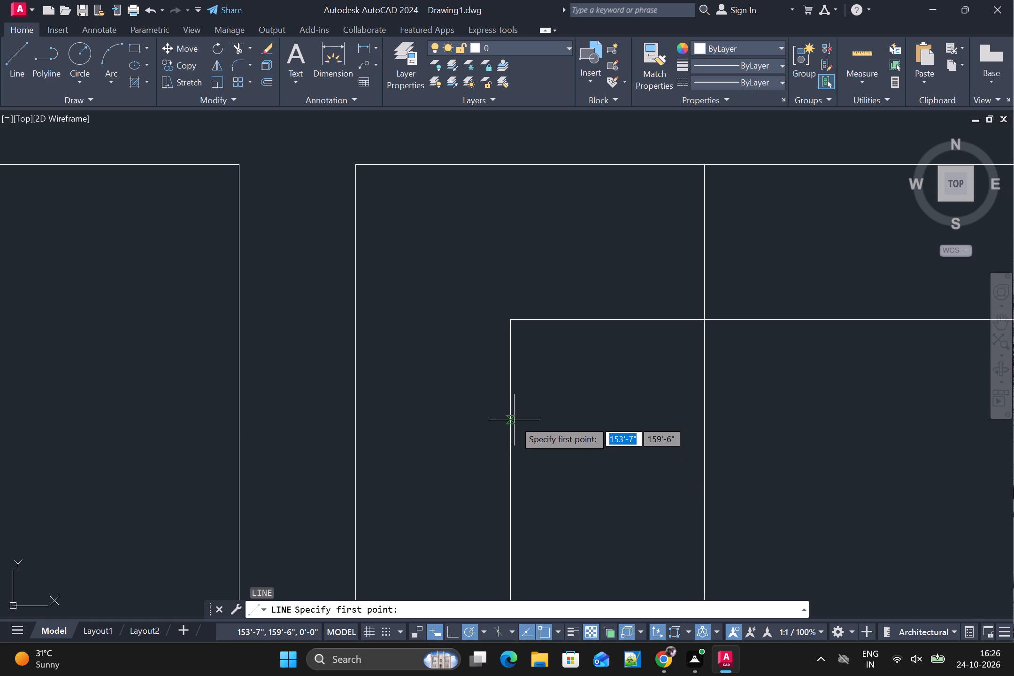
left_click(512, 420)
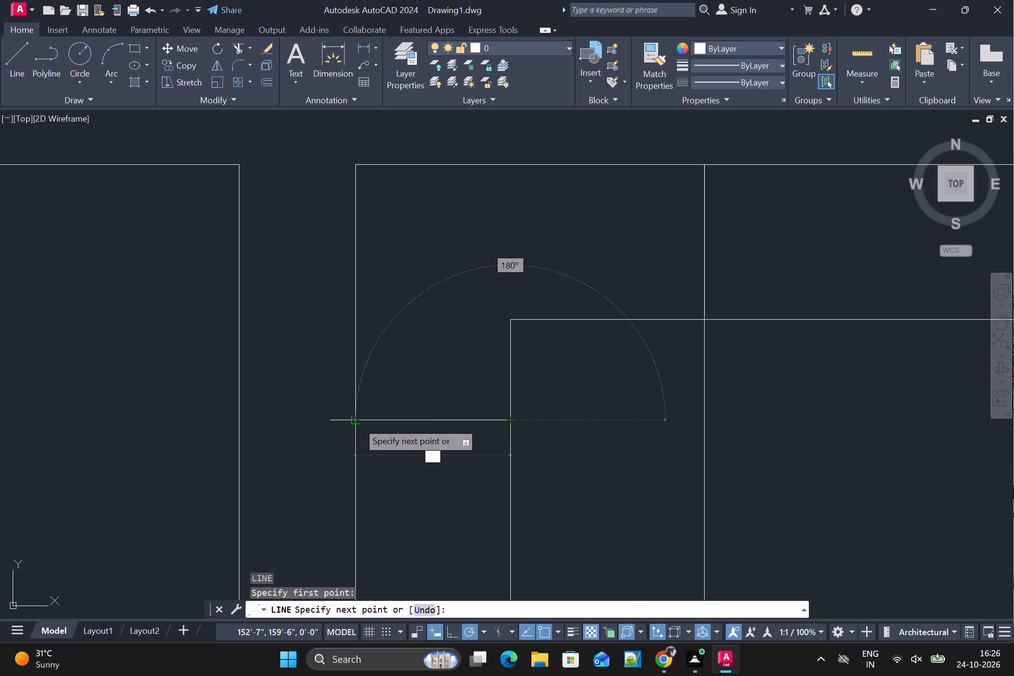
left_click(360, 422)
key("space")
scroll(428, 452, "down", 2)
scroll(459, 509, "down", 1)
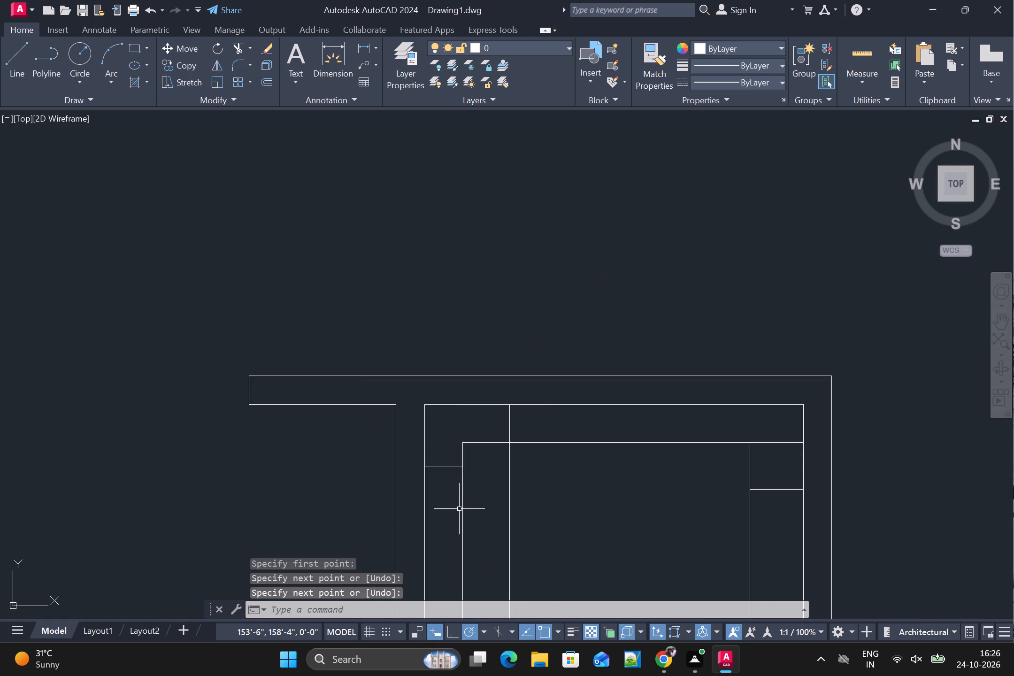
Draw a second horizontal line about 1' long across the left wall strip, about 4'3" below the first one.
scroll(459, 509, "down", 1)
middle_click_drag(457, 527, 450, 398)
key("space")
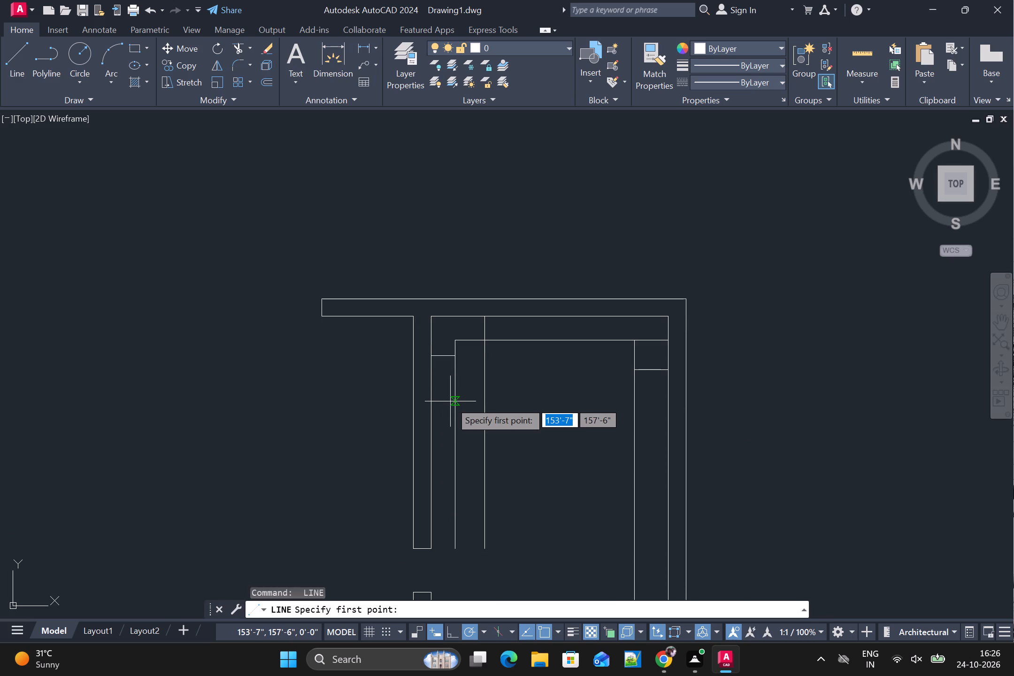
left_click(456, 454)
left_click(430, 453)
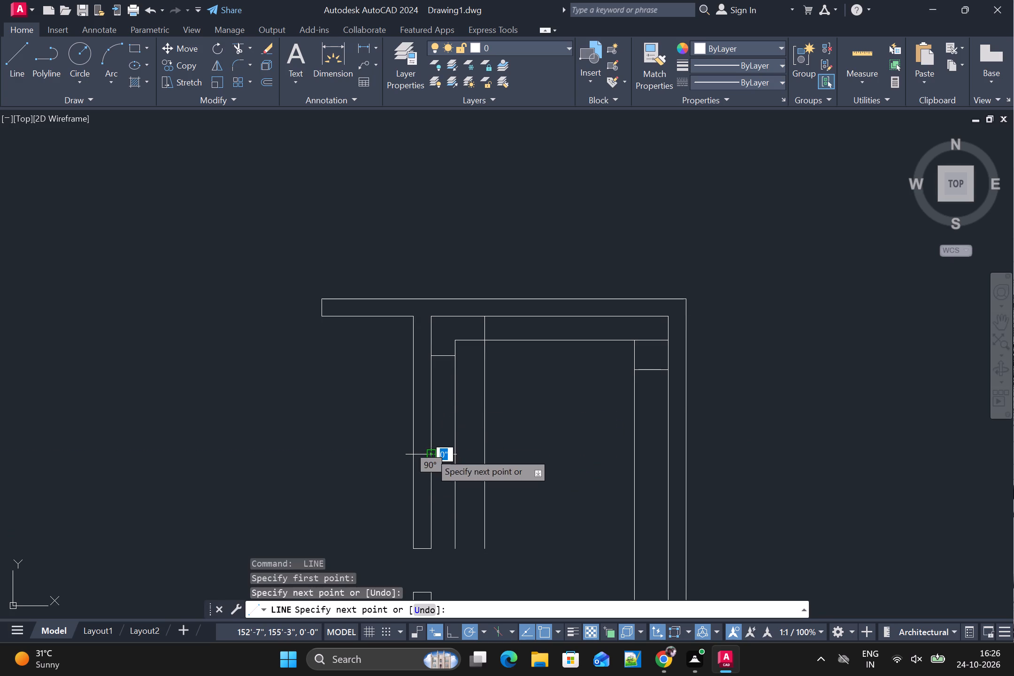
key("space")
Draw a 1'3" horizontal line from the second vertical offset line to the first, at a height between the two short strip lines.
key("space")
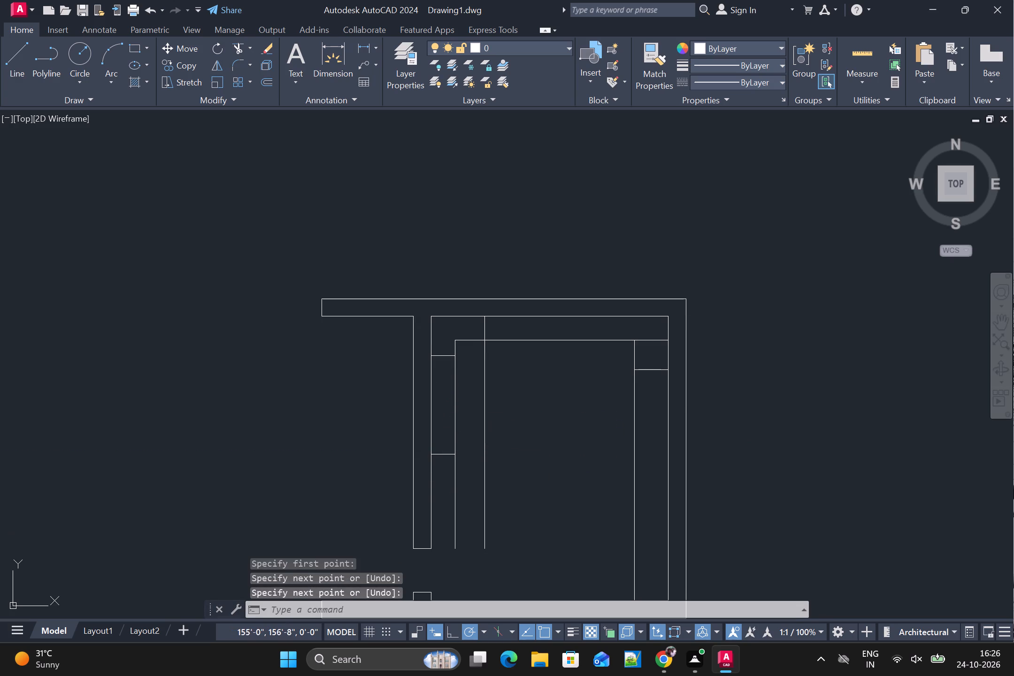
left_click(485, 415)
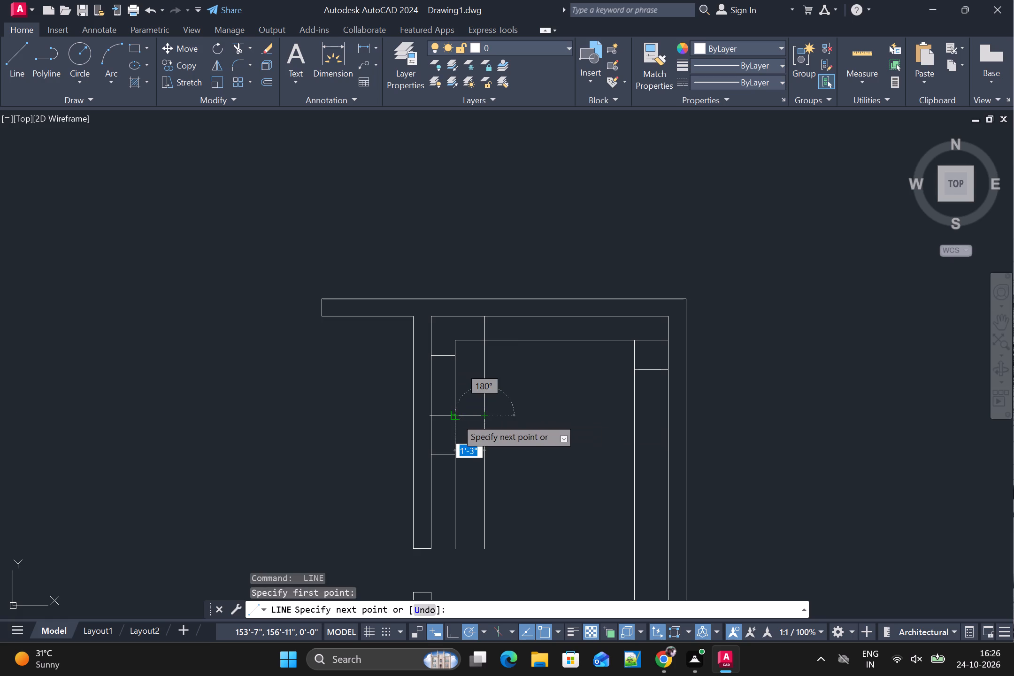
left_click(456, 418)
key("space")
scroll(466, 476, "down", 1)
scroll(449, 500, "up", 3)
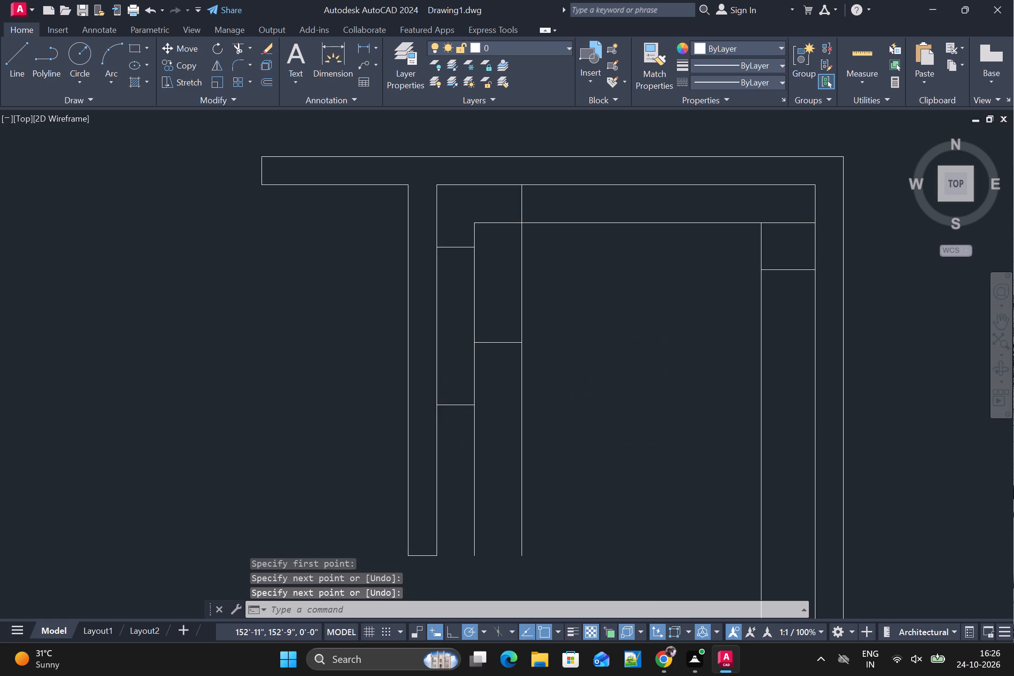
scroll(449, 500, "down", 1)
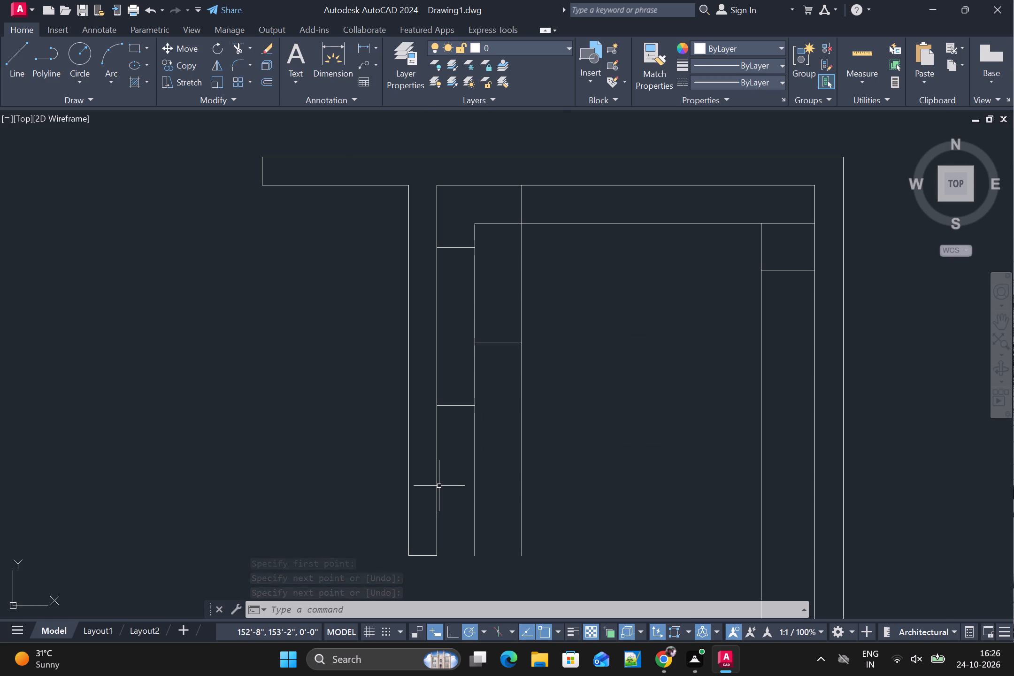
Draw a 2'3" horizontal line from the lower strip line's end on the left wall's inner face to the second vertical offset line.
key("space")
scroll(437, 484, "down", 1)
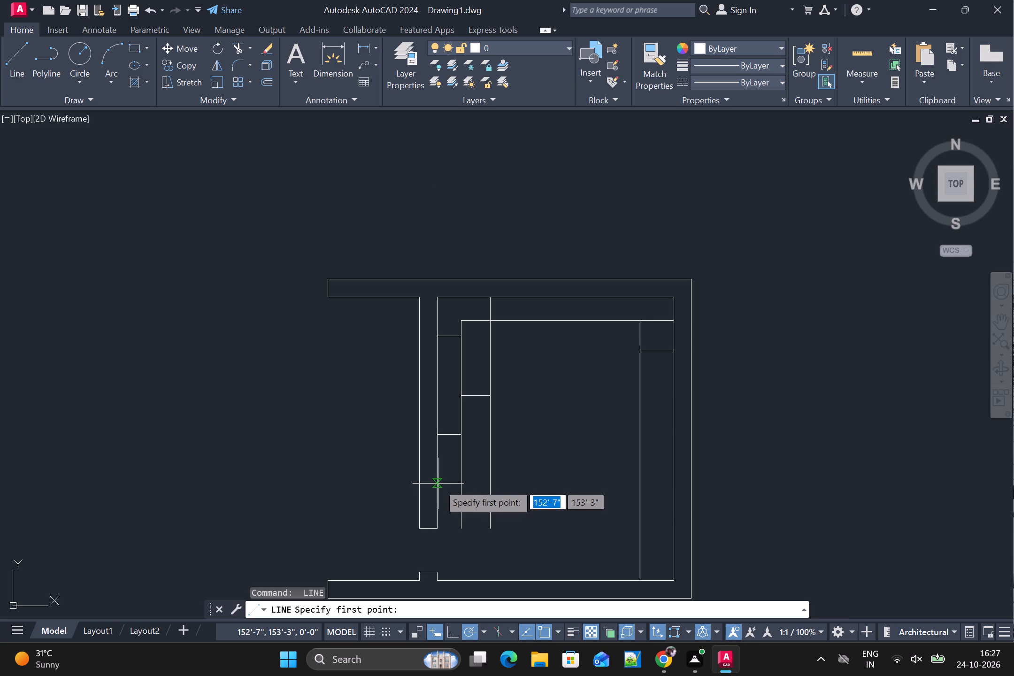
left_click(441, 438)
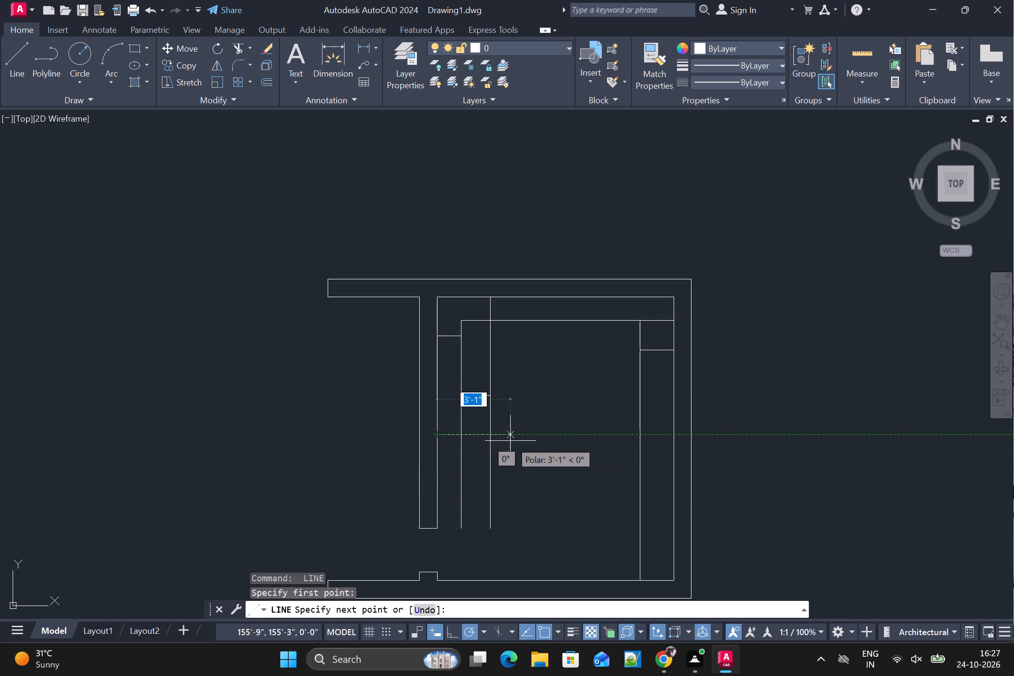
scroll(510, 441, "up", 1)
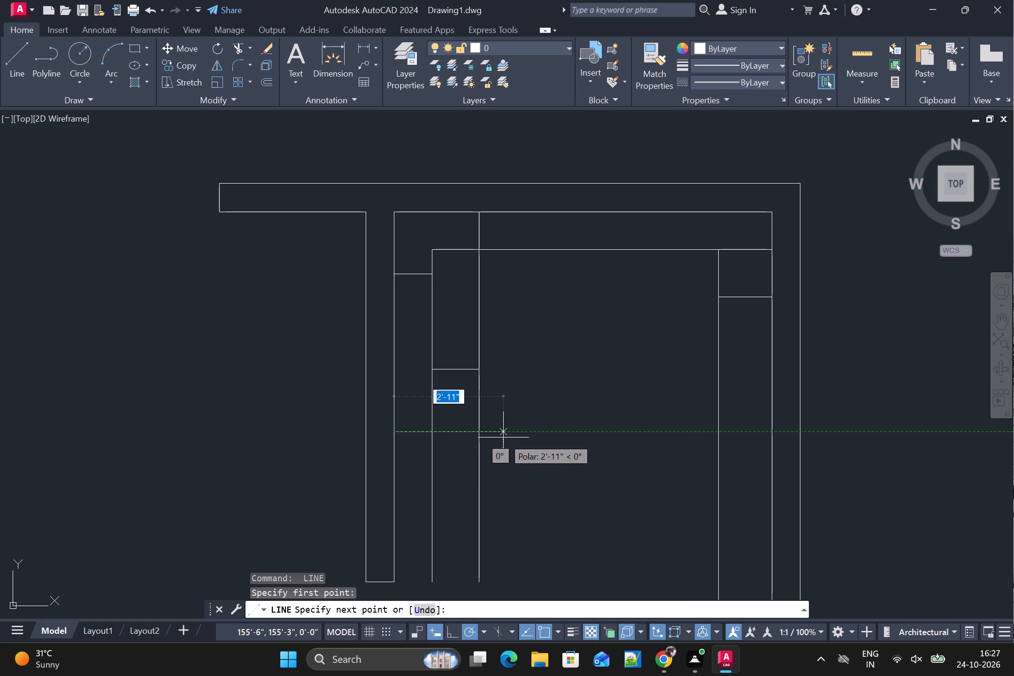
scroll(503, 438, "up", 3)
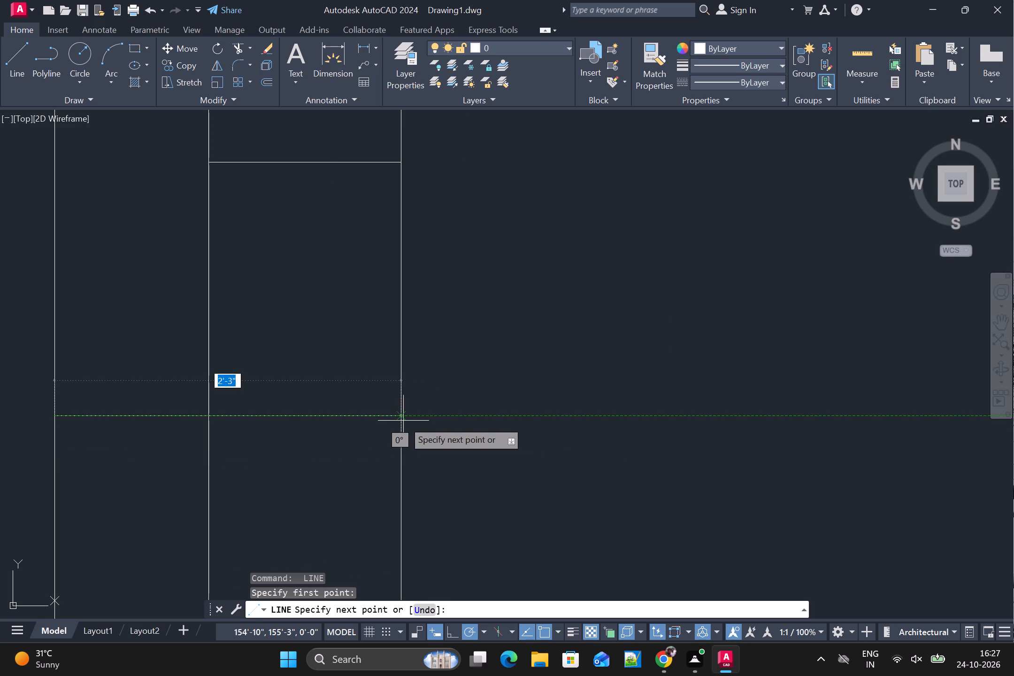
left_click(399, 419)
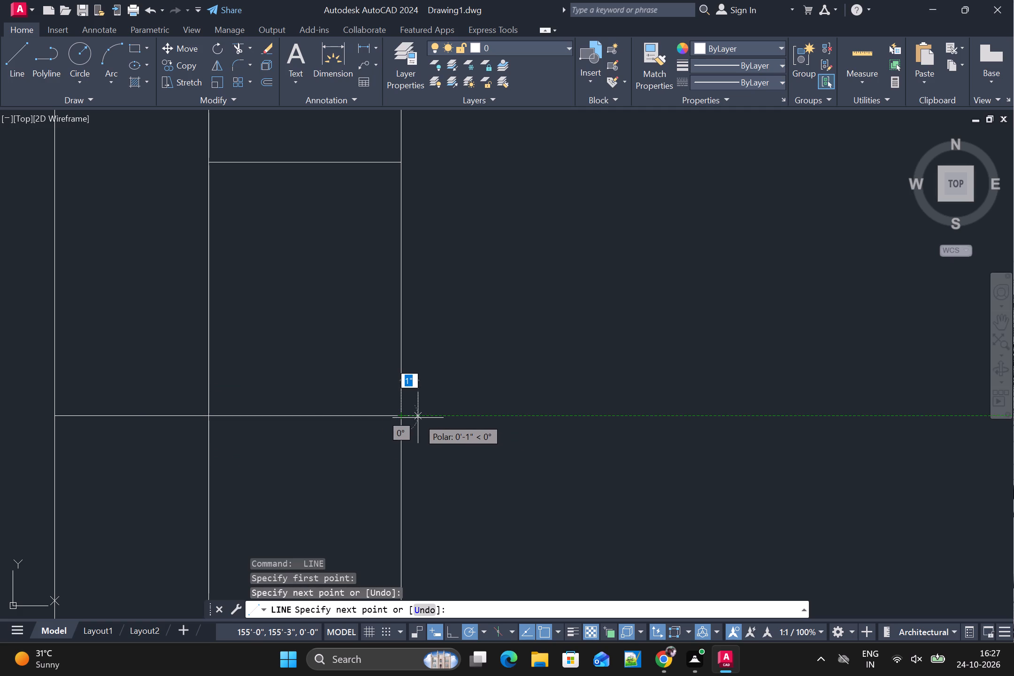
Continue the line 1" past the second vertical offset line, about 3'1" down, and 2'4" back to the left wall's inner face, forming a rectangle.
left_click(415, 418)
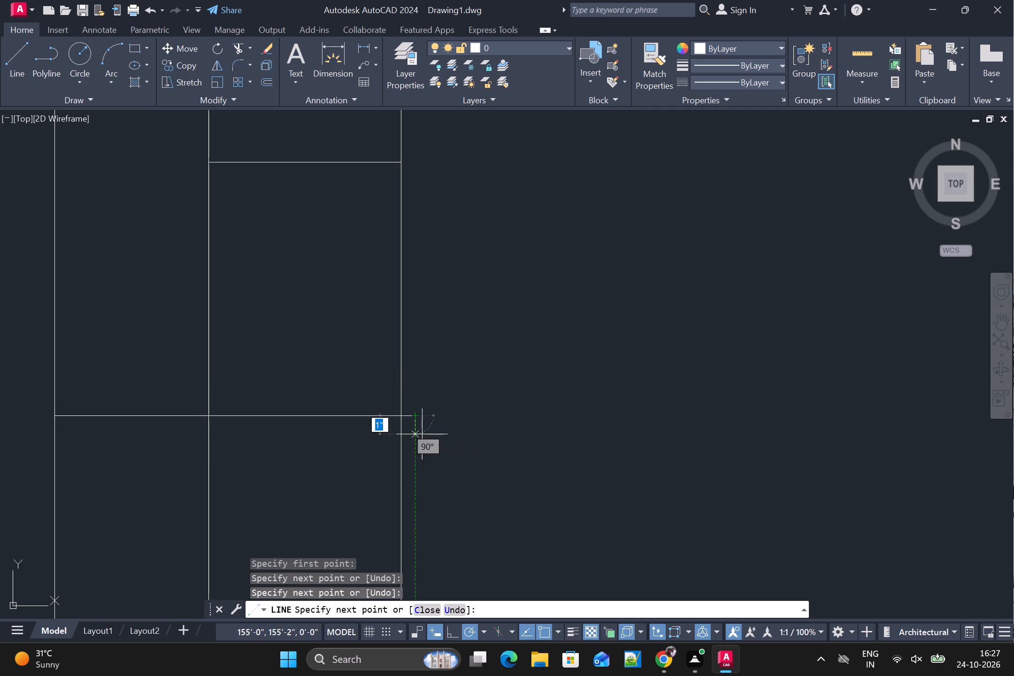
scroll(423, 487, "down", 1)
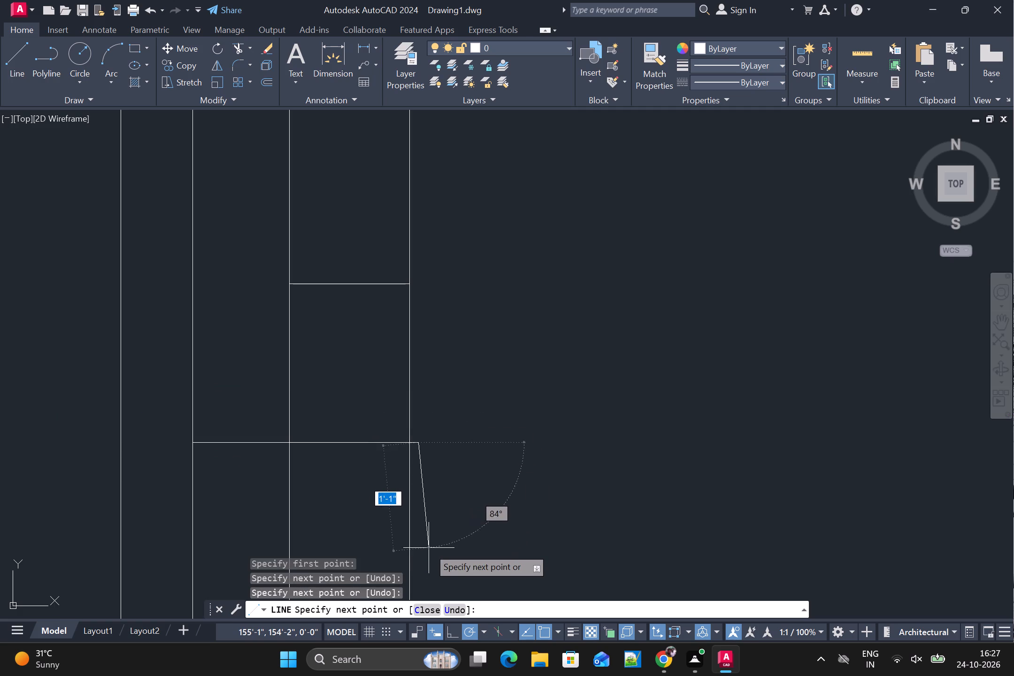
scroll(429, 548, "up", 1)
middle_click_drag(427, 548, 422, 377)
scroll(418, 409, "down", 2)
scroll(414, 472, "down", 2)
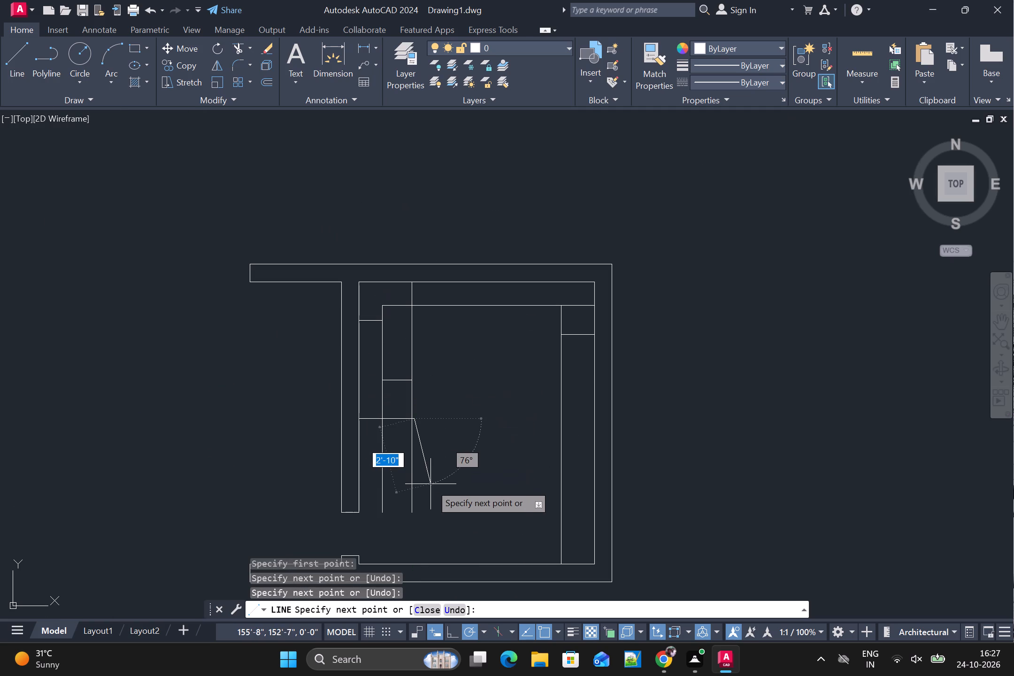
scroll(431, 484, "down", 1)
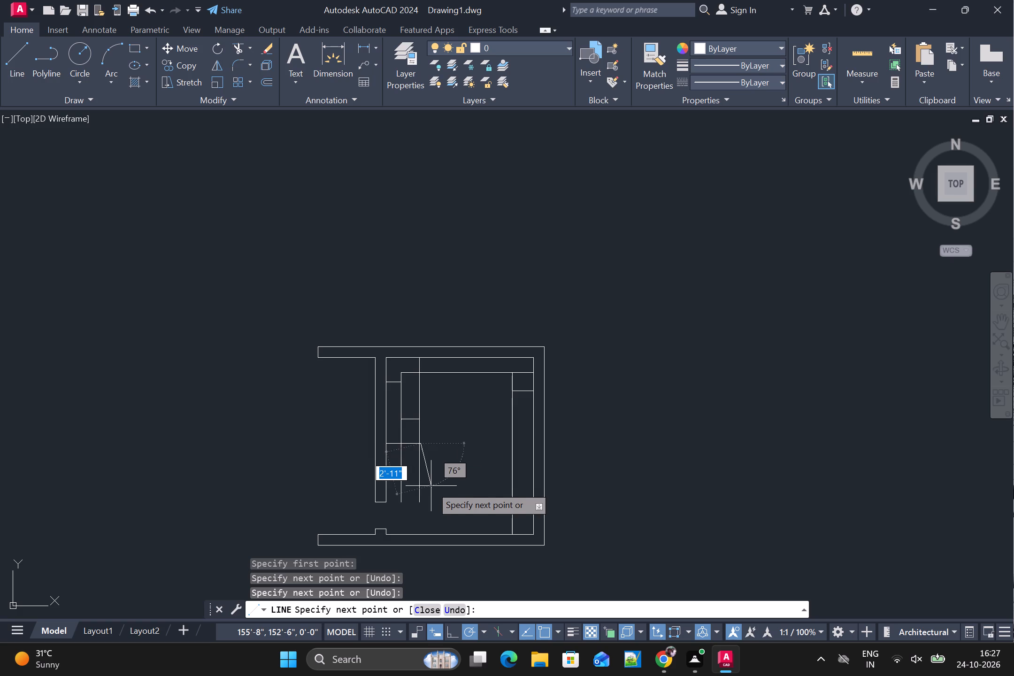
middle_click_drag(430, 489, 428, 446)
scroll(428, 445, "up", 3)
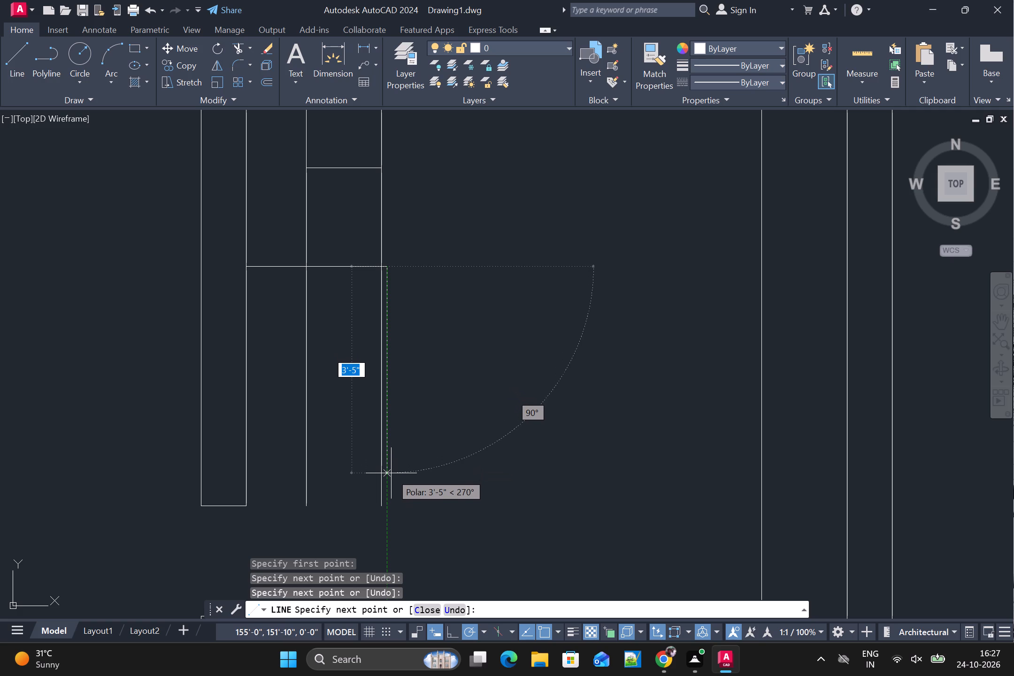
left_click(391, 453)
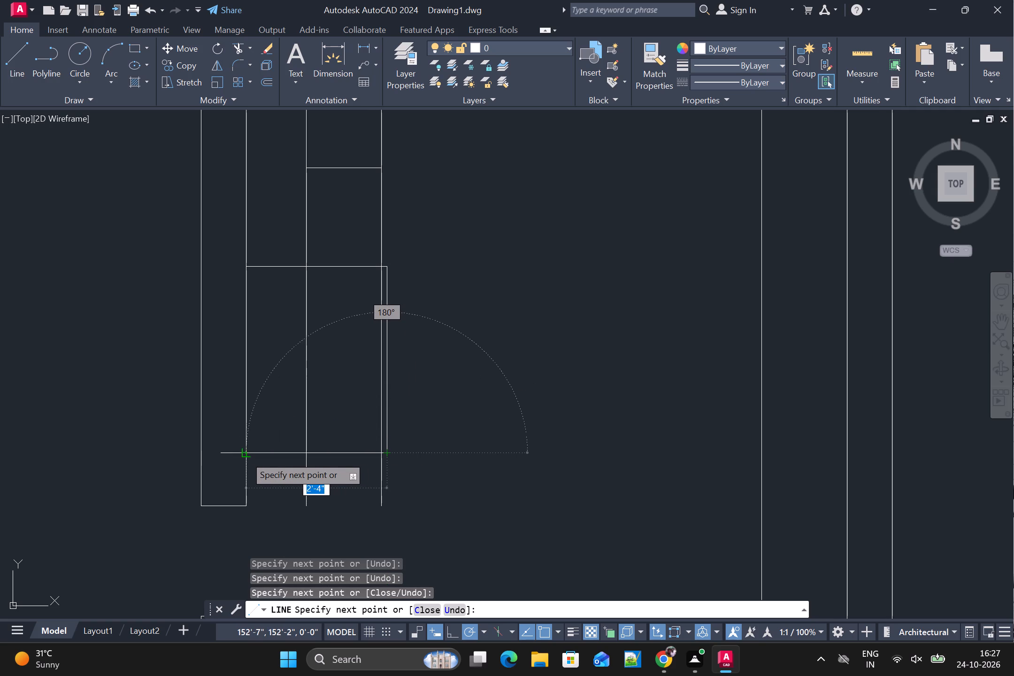
left_click(245, 456)
key("Escape")
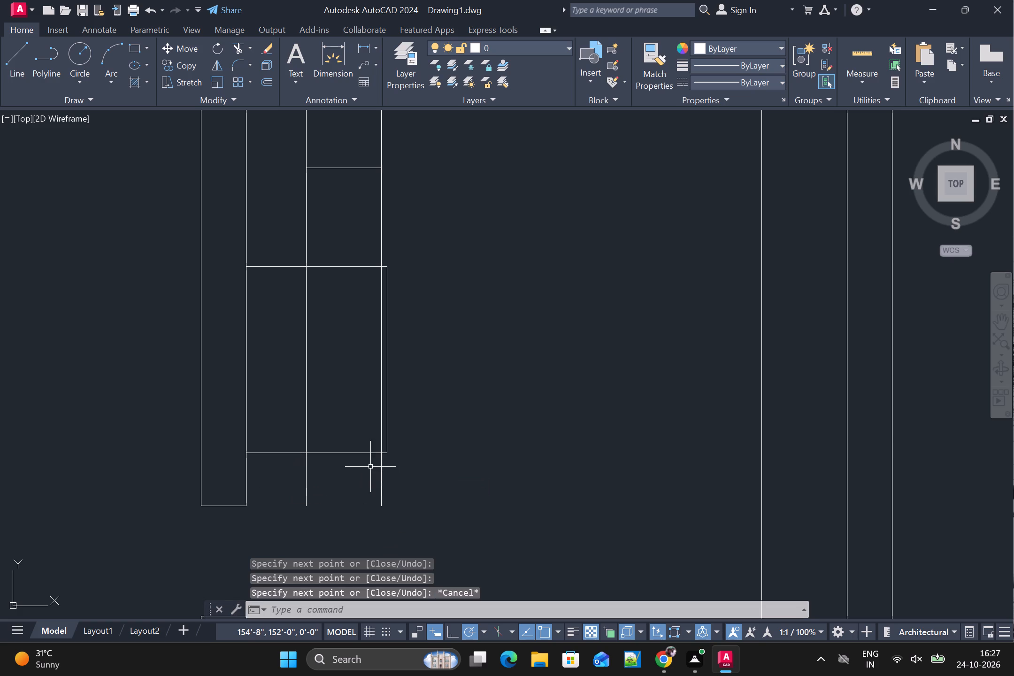
Trim the ends of both vertical offset lines that extend below the new rectangle's bottom edge.
scroll(451, 366, "up", 2)
scroll(447, 377, "down", 2)
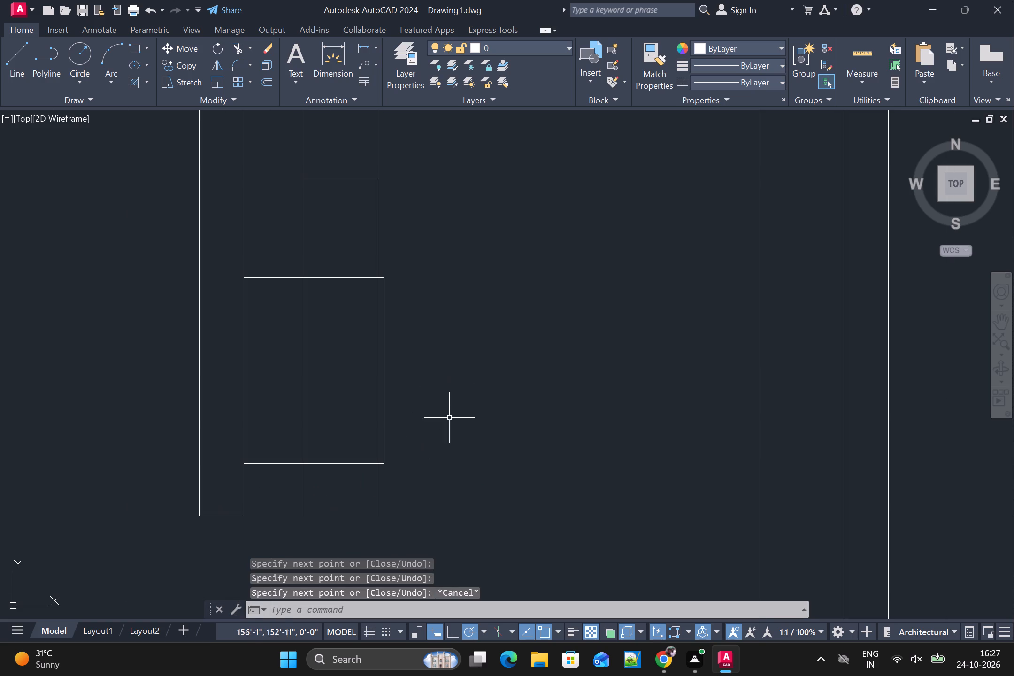
key("t")
key("r")
key("space")
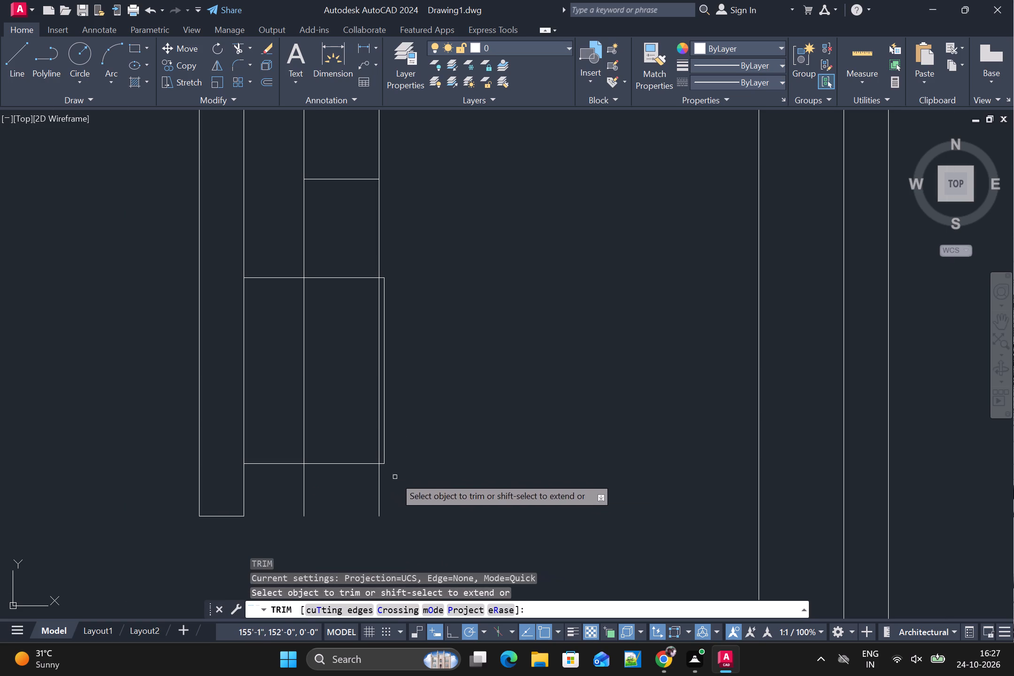
left_click_drag(396, 477, 292, 498)
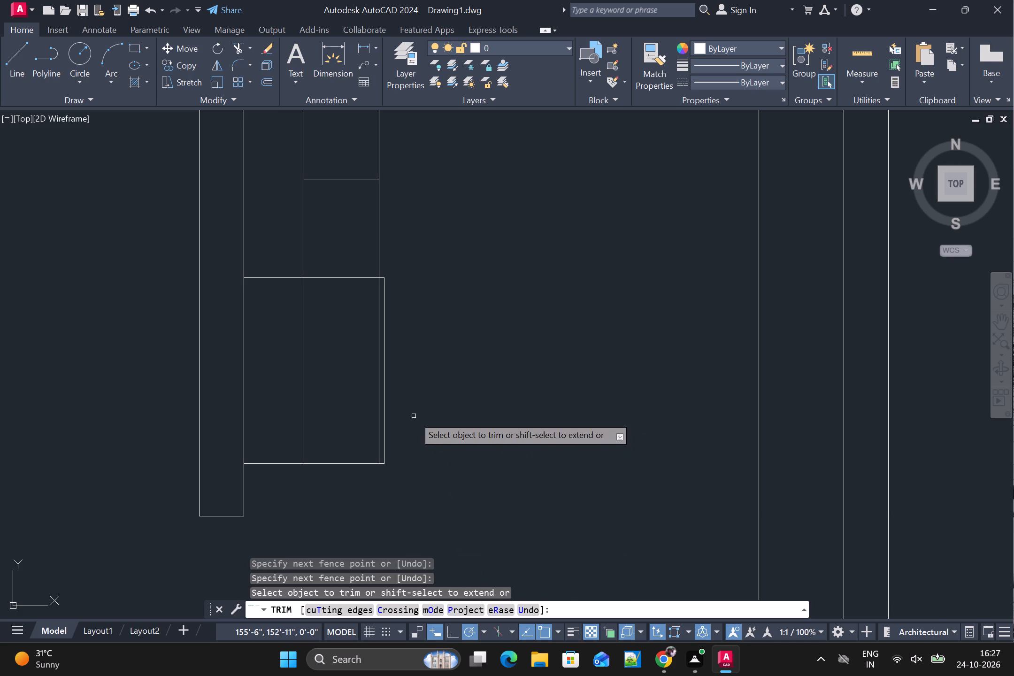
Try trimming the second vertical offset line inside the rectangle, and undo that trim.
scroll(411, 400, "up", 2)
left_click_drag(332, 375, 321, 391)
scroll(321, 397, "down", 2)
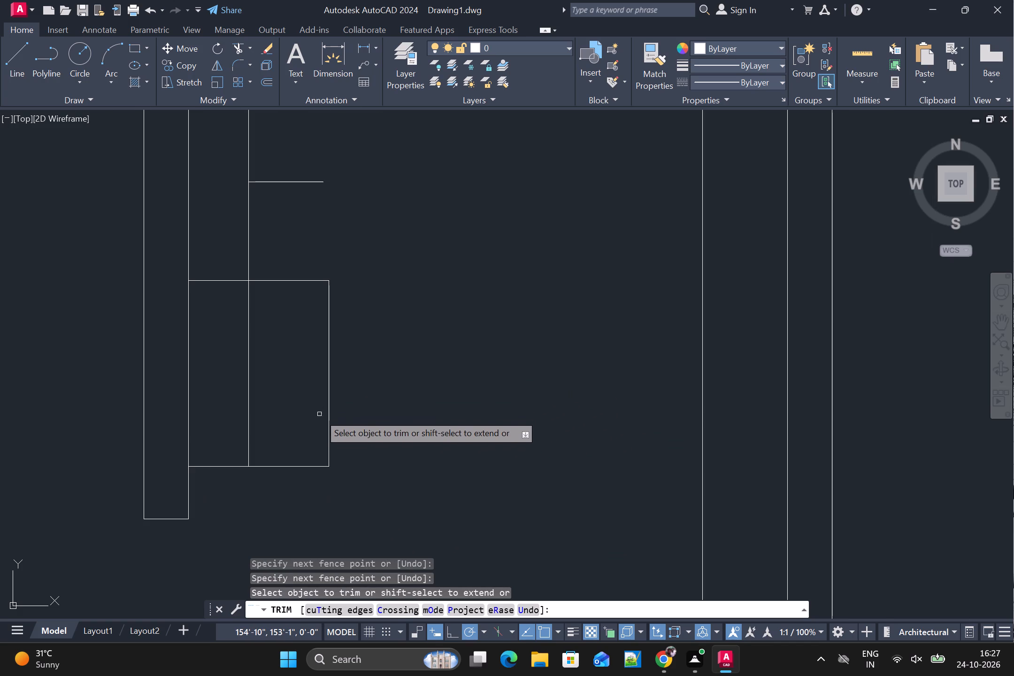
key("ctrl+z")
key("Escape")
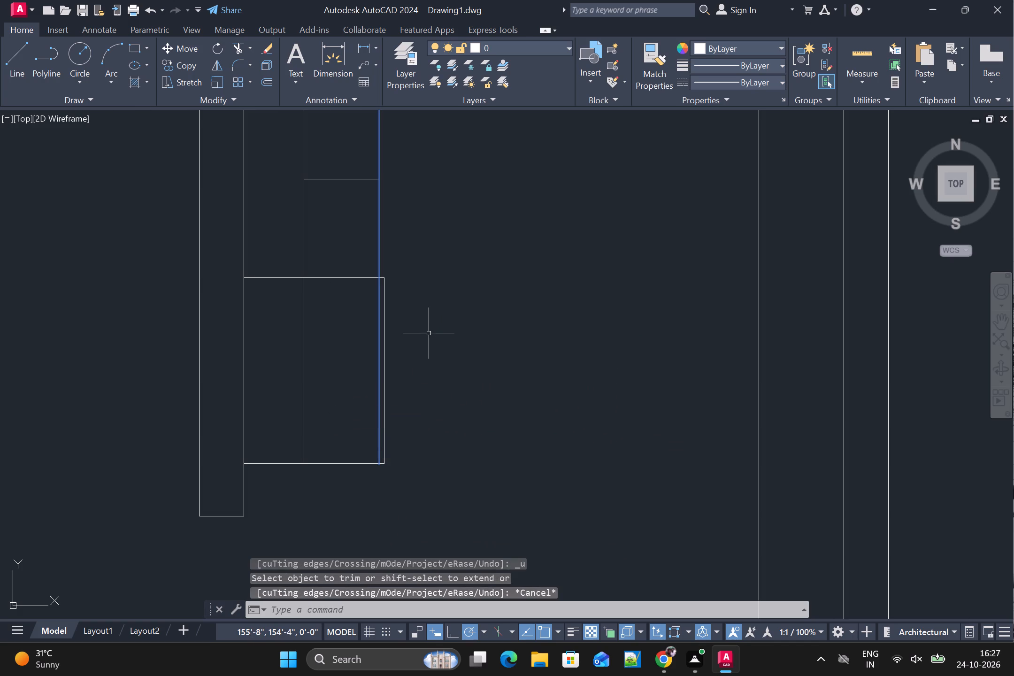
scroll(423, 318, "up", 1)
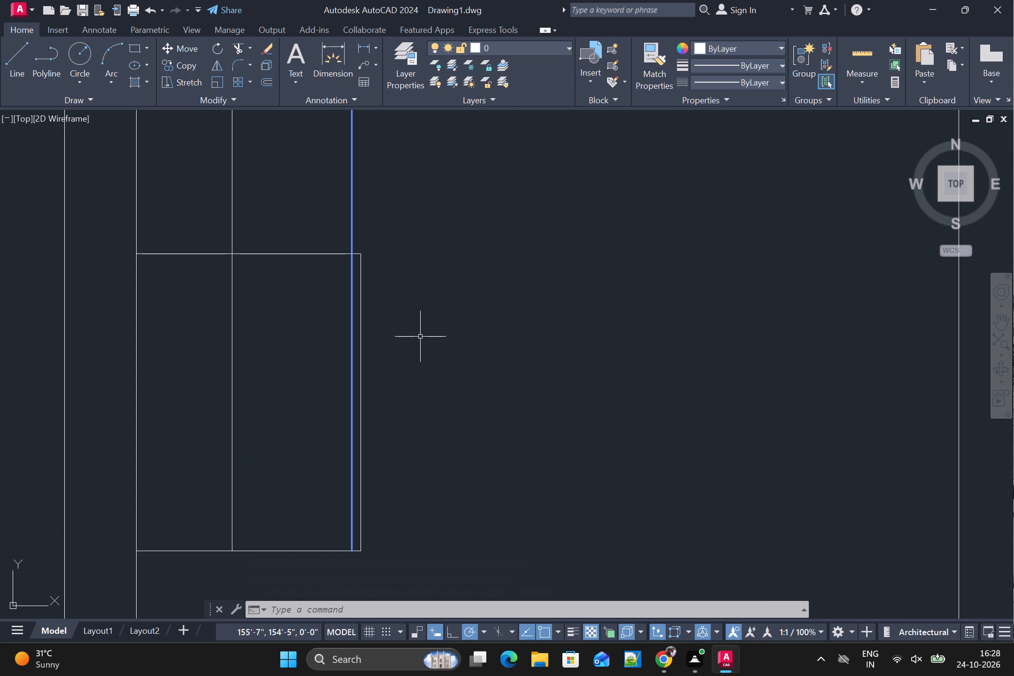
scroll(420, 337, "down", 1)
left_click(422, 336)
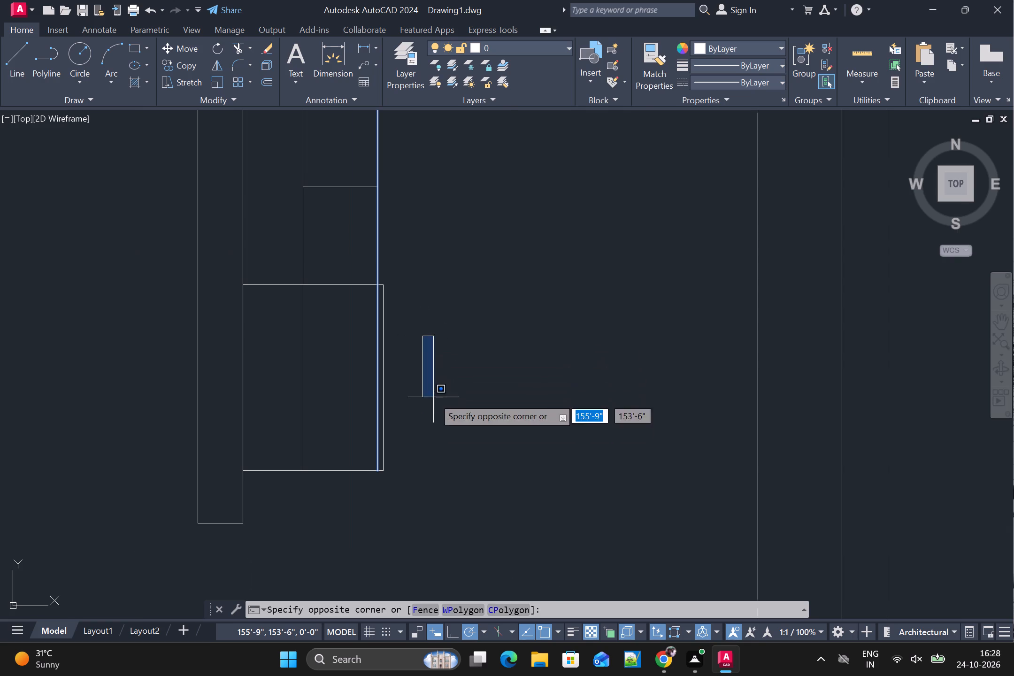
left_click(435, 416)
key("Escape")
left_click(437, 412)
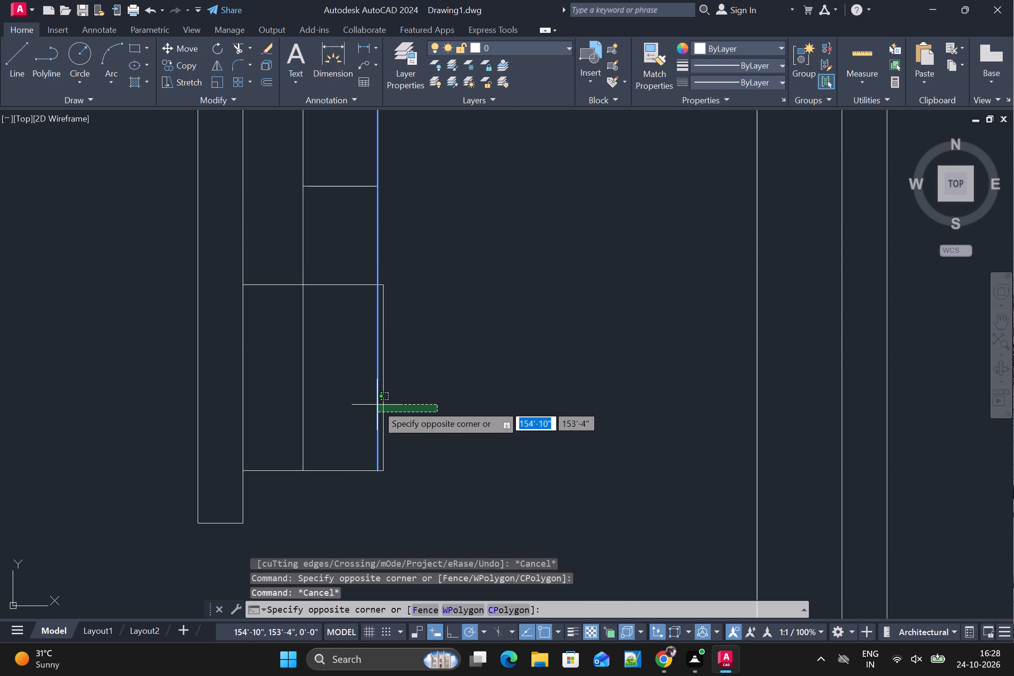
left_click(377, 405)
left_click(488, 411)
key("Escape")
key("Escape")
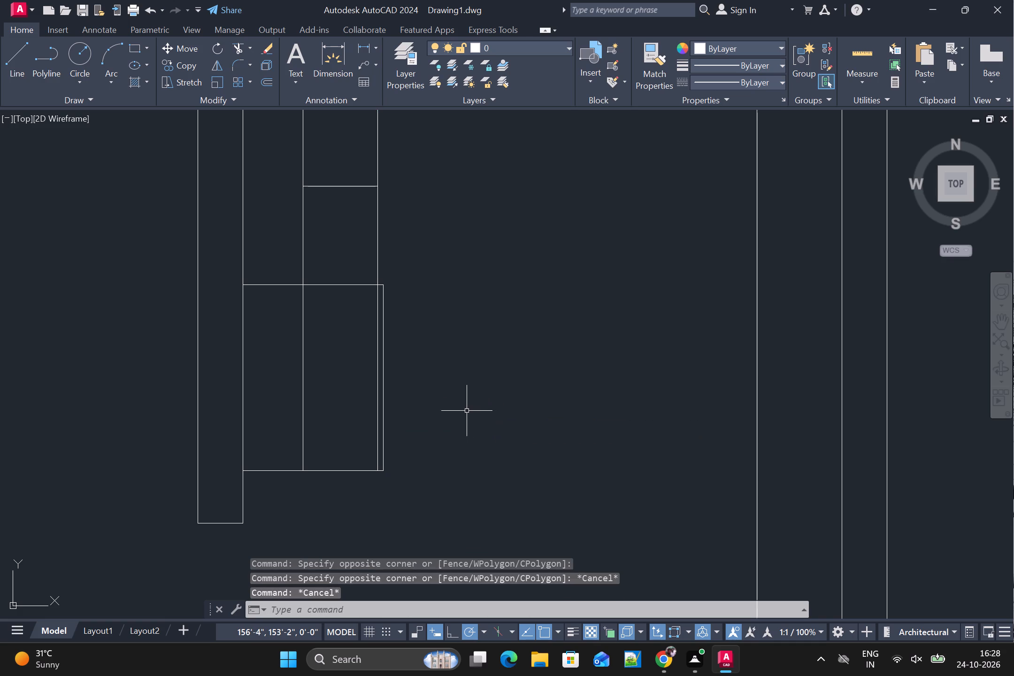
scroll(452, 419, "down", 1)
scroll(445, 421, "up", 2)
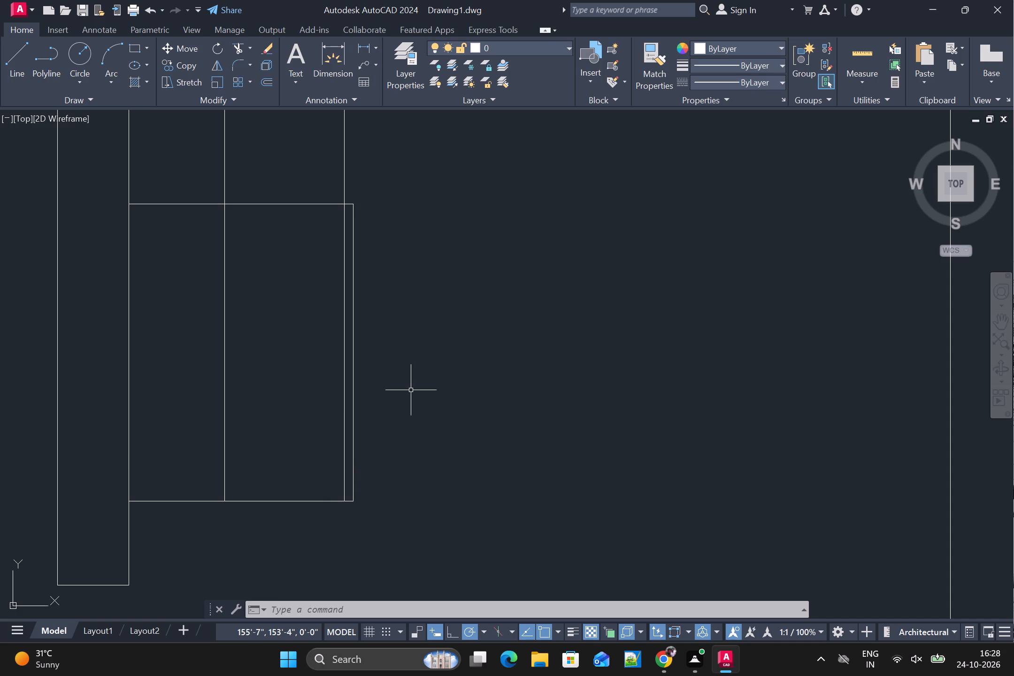
Draw a small two-segment zigzag helper line from the second vertical offset line's intersection with the rectangle's top edge, crossing just above it.
key("l")
key("space")
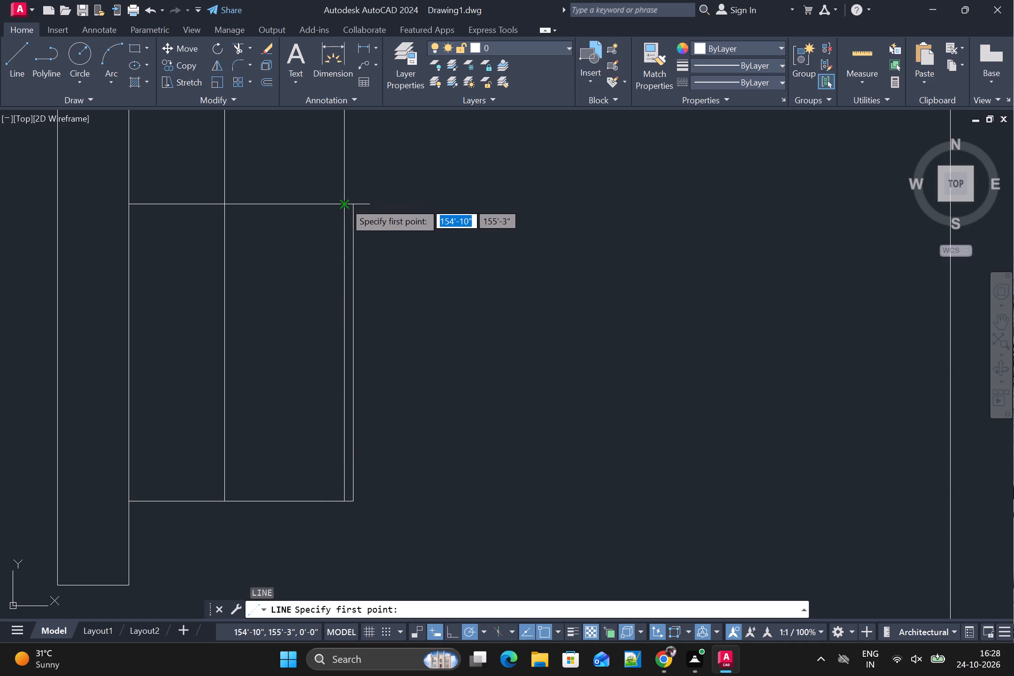
left_click(345, 202)
left_click(358, 194)
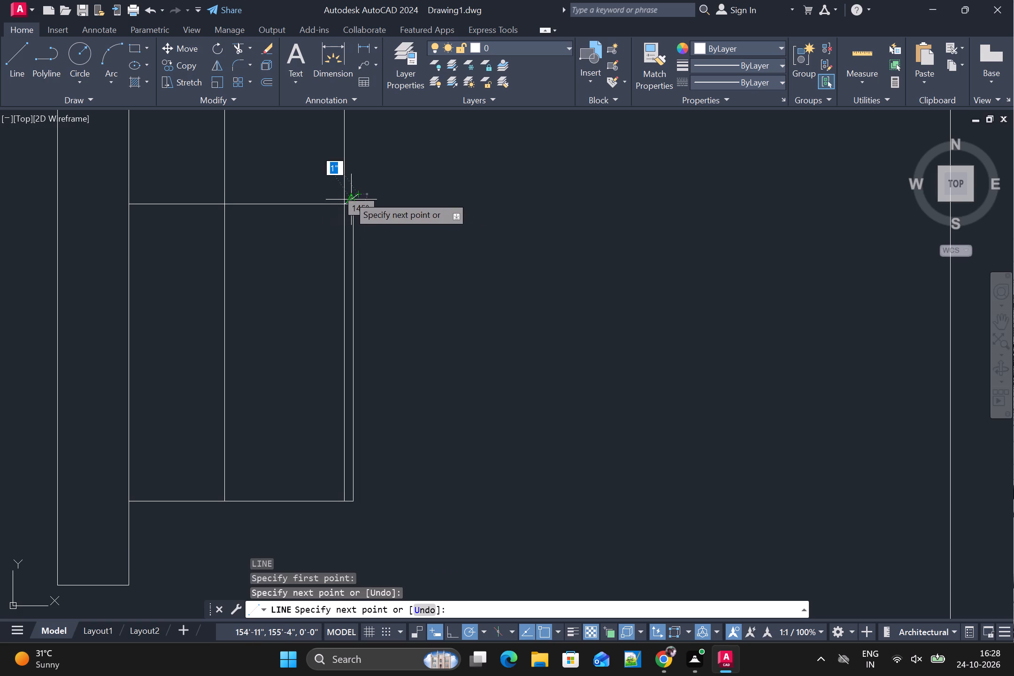
scroll(331, 198, "up", 2)
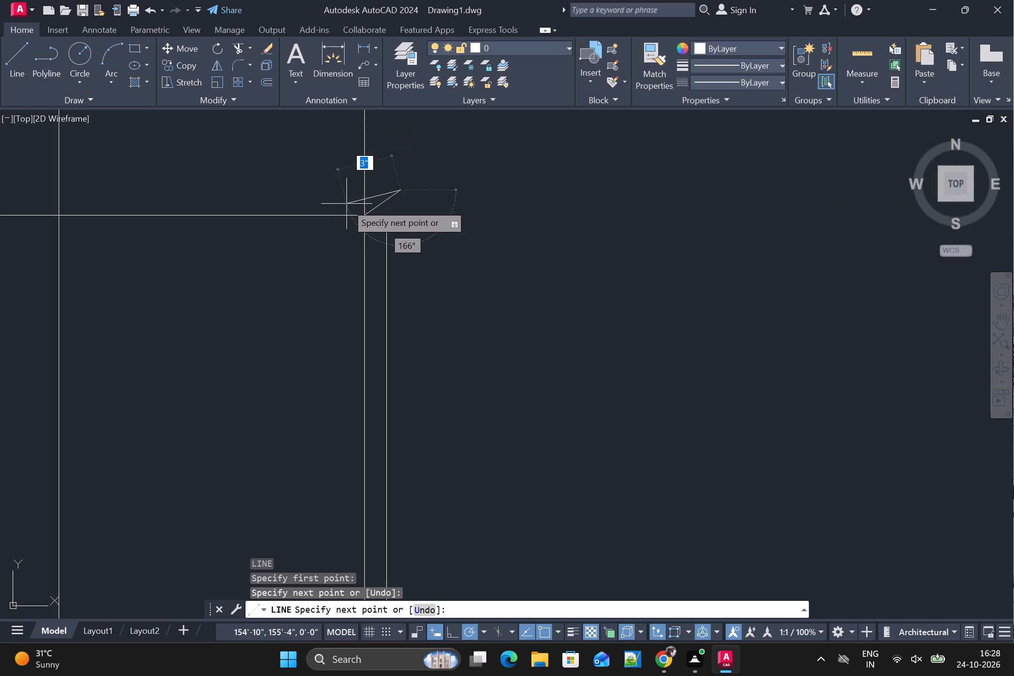
left_click(346, 204)
key("space")
scroll(361, 257, "down", 1)
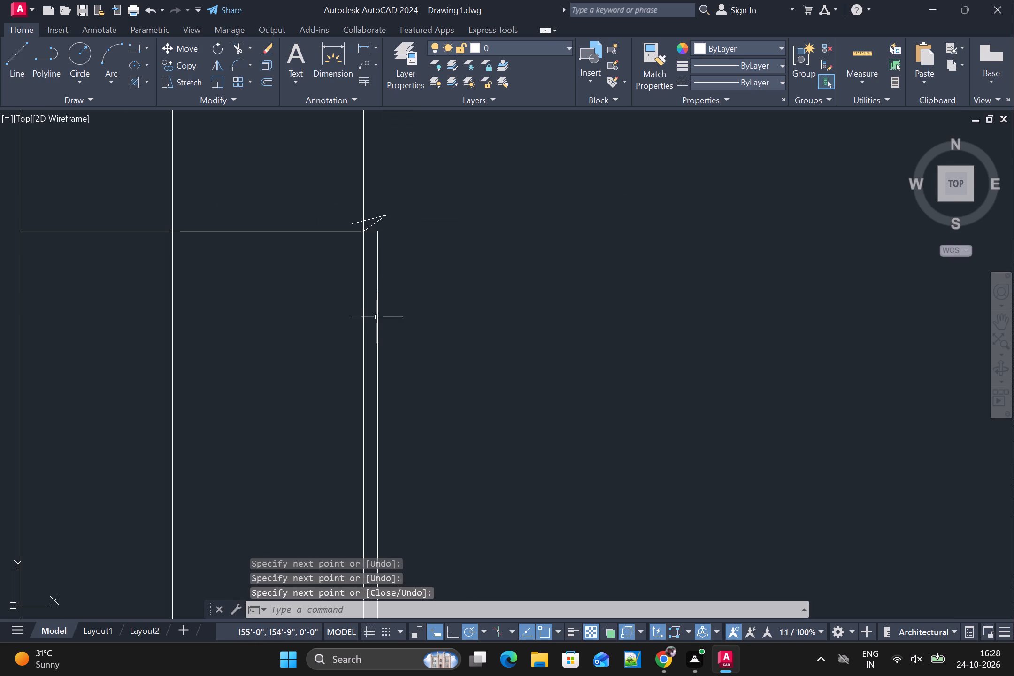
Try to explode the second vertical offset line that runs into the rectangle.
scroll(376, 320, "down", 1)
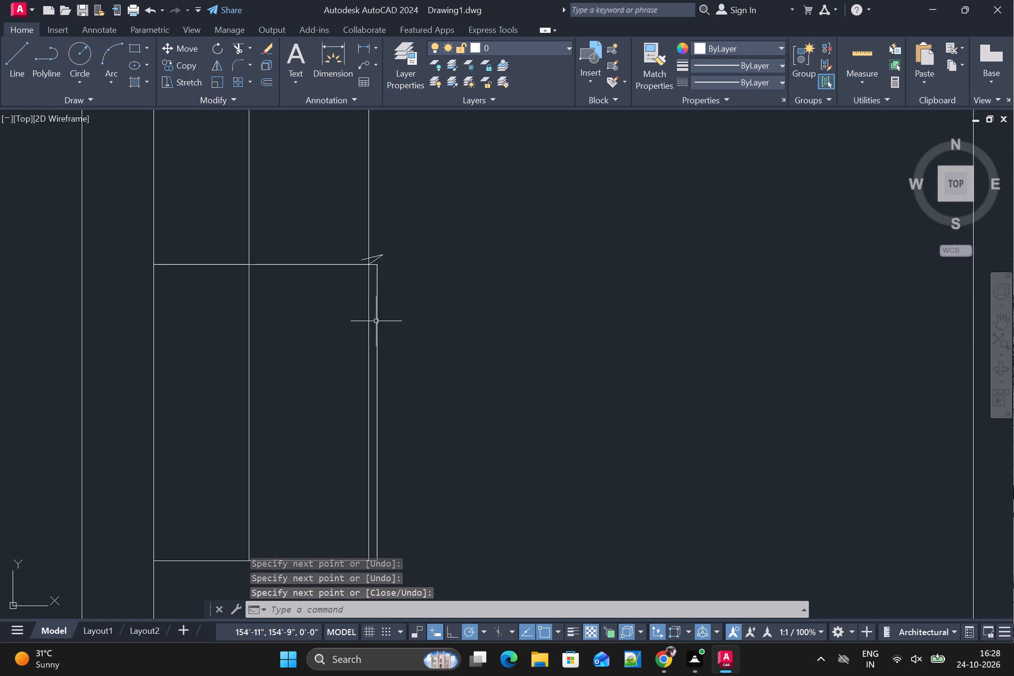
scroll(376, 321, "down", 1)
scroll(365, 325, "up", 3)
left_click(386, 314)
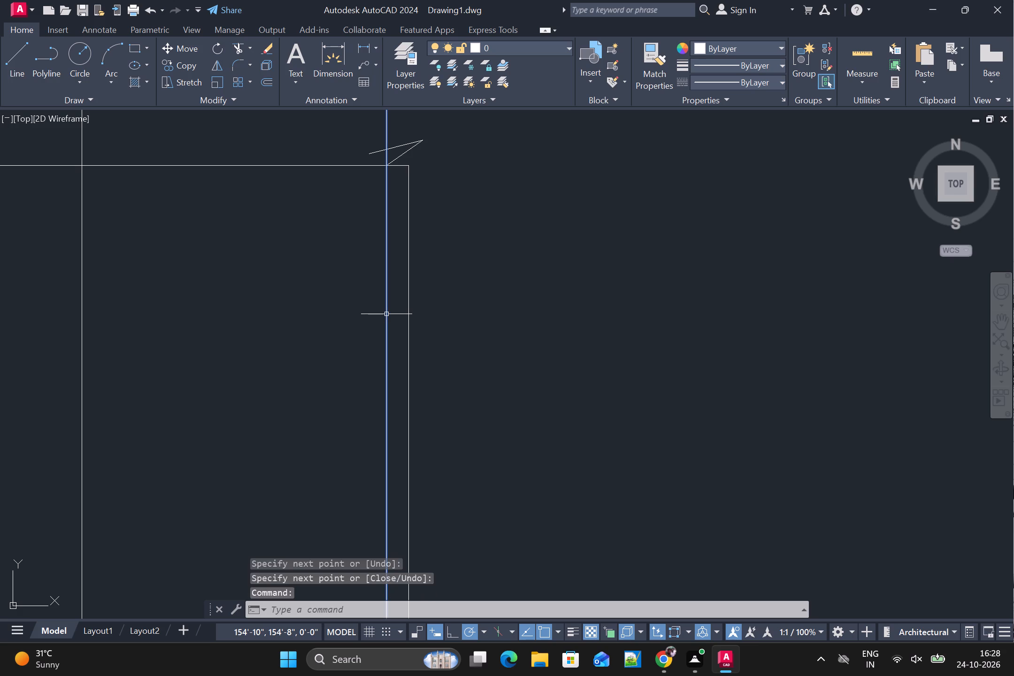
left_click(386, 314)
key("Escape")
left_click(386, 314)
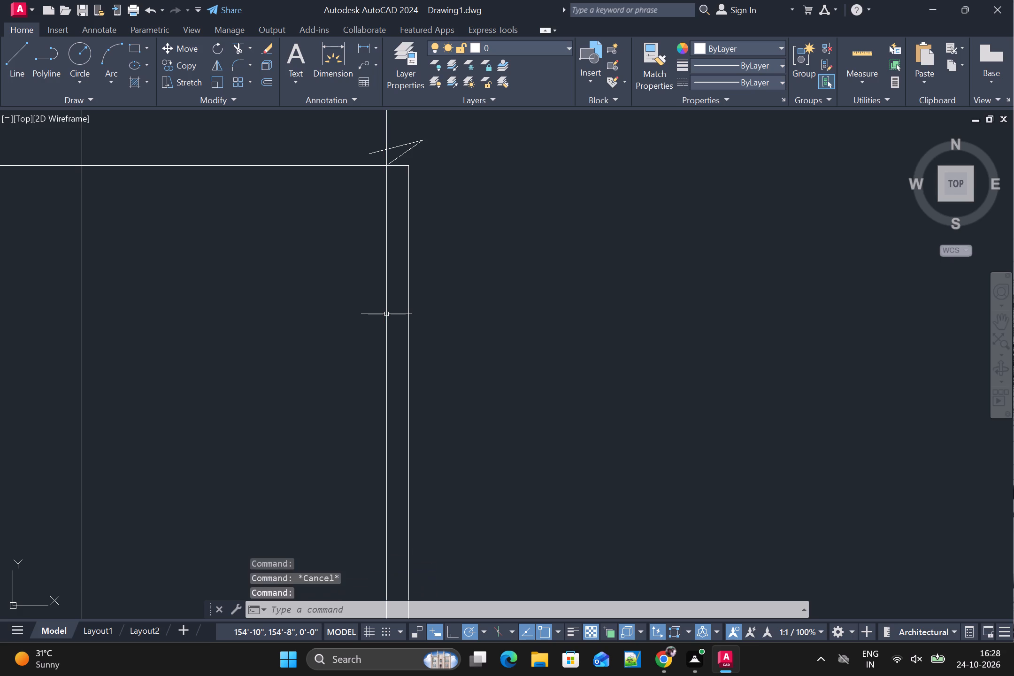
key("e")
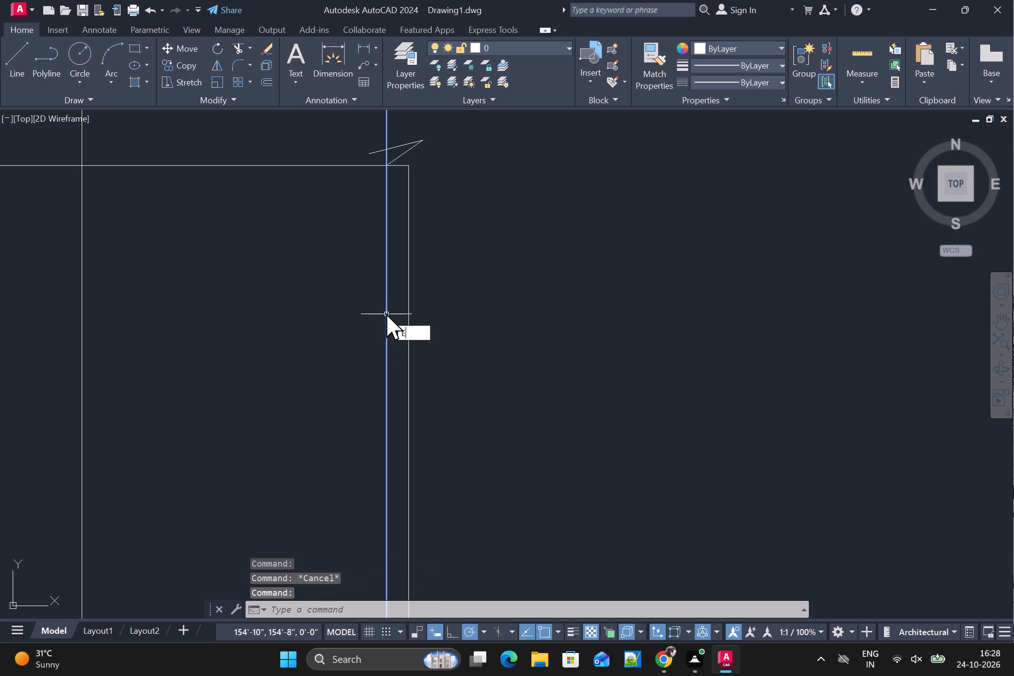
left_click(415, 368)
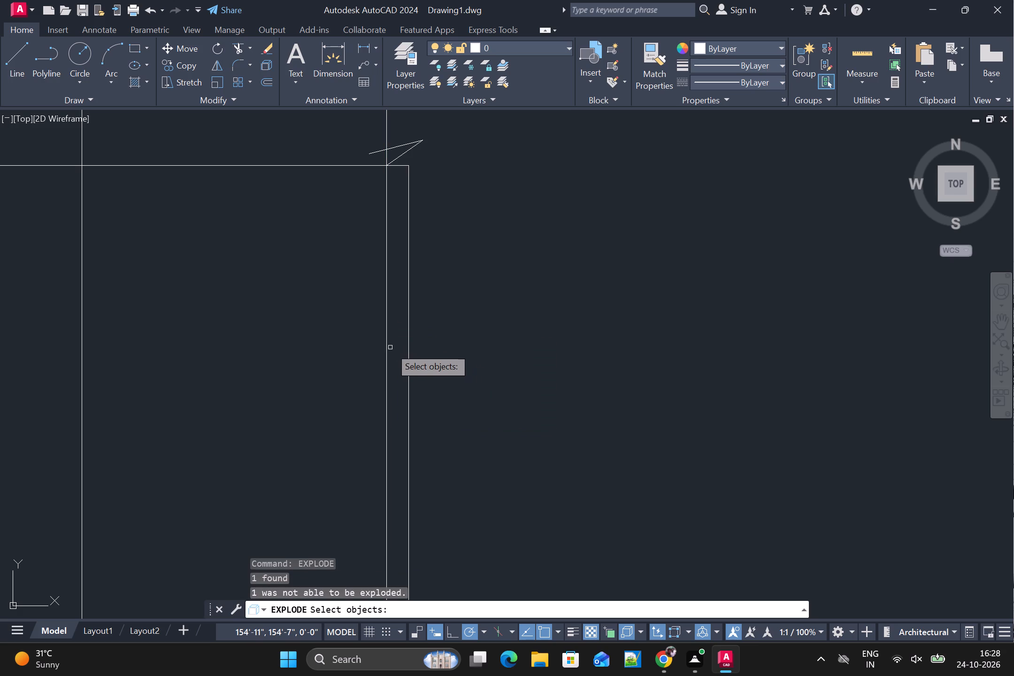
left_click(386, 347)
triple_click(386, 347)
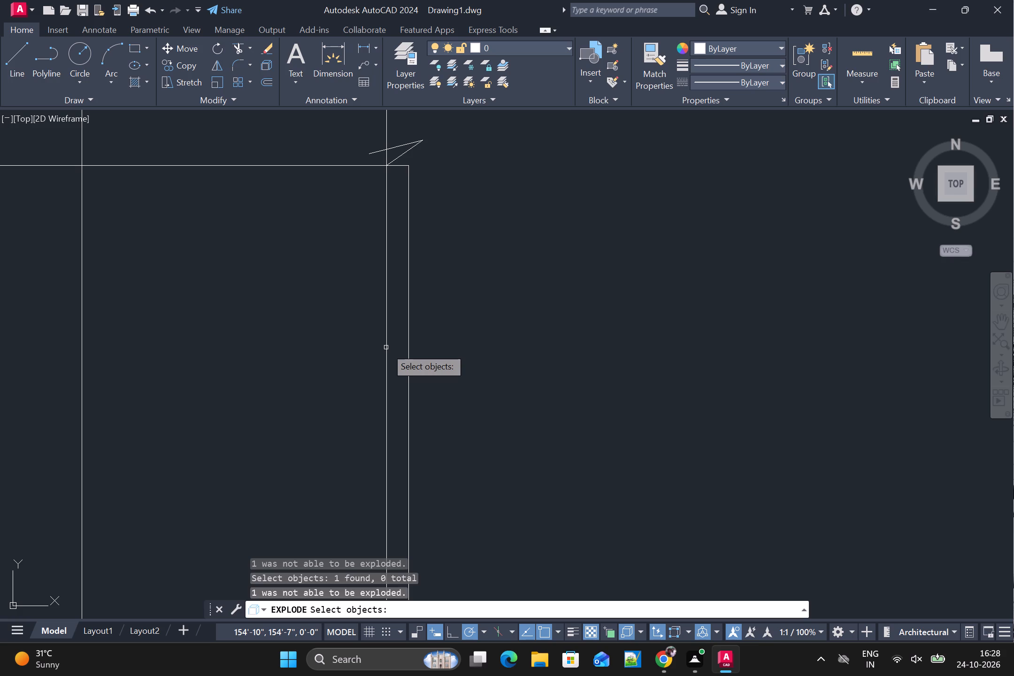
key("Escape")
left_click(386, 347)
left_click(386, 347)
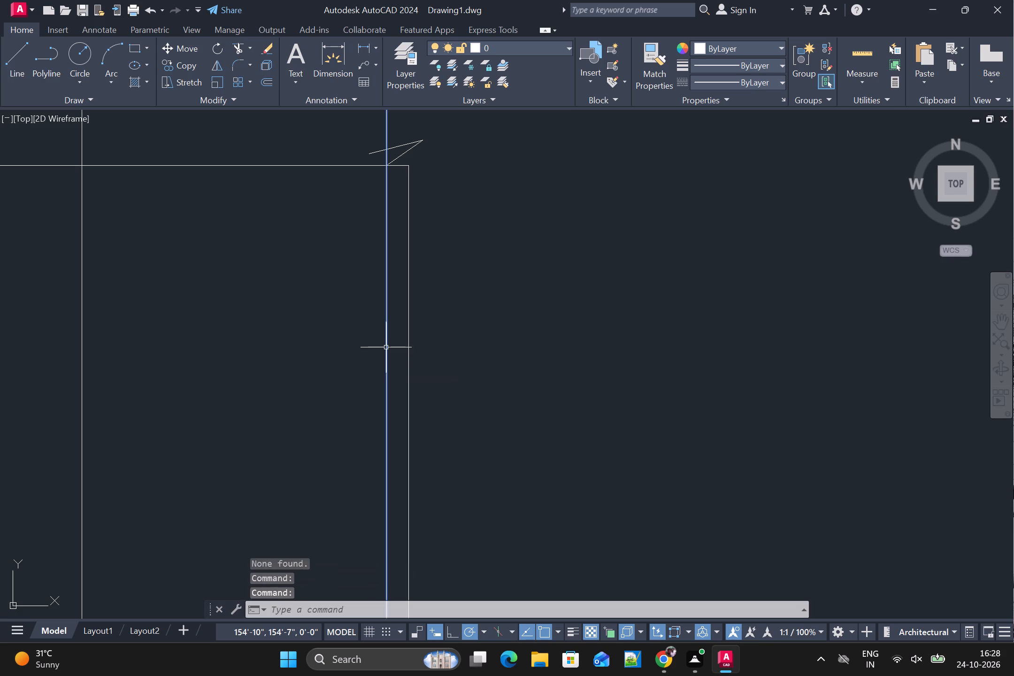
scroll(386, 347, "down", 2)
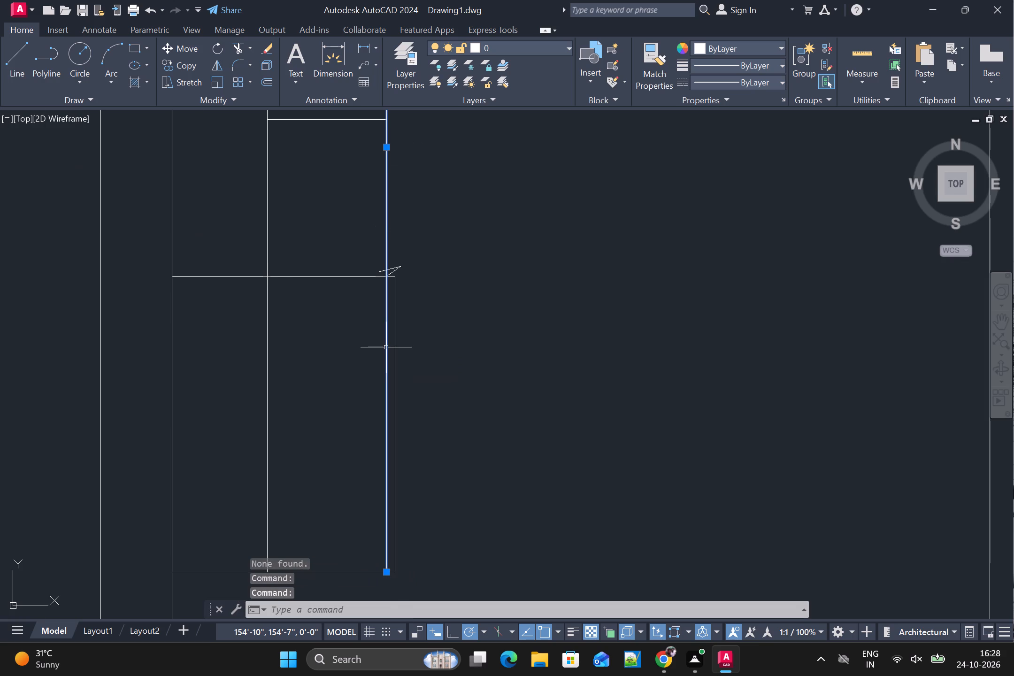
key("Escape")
Trim away the part of the second vertical offset line that lies inside the rectangle.
type("TR")
key("space")
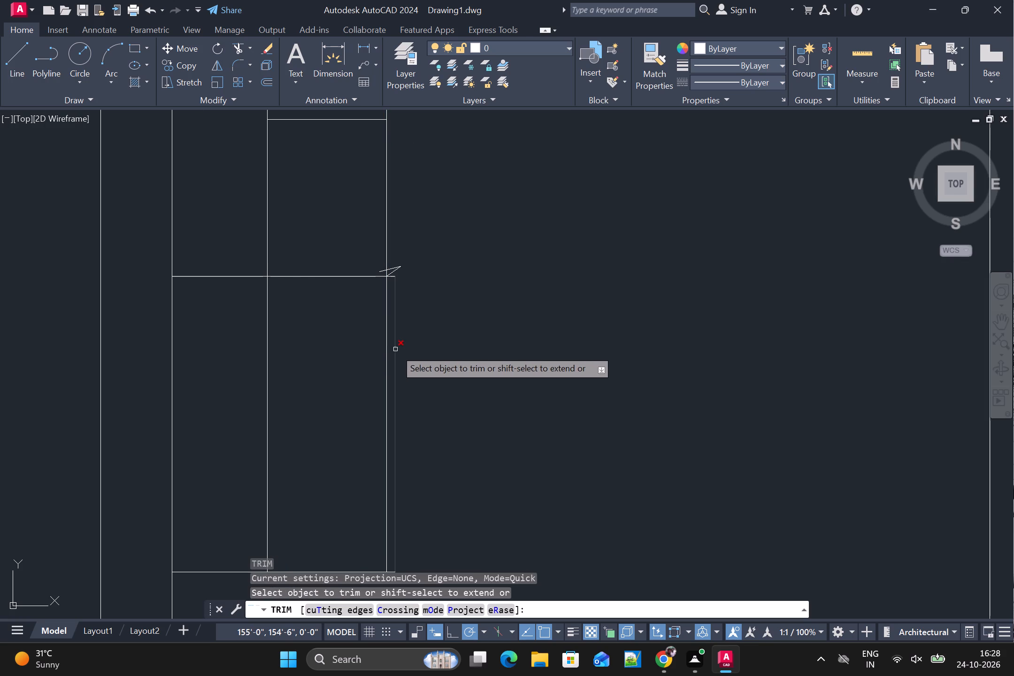
scroll(395, 349, "up", 3)
left_click_drag(374, 327, 360, 337)
scroll(361, 336, "down", 1)
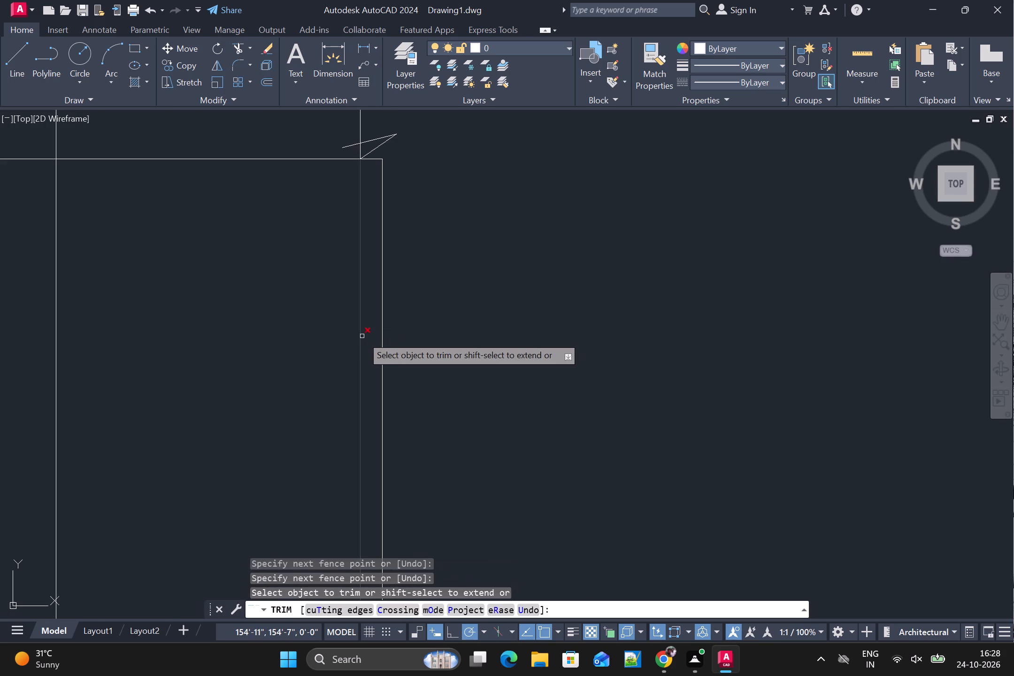
left_click_drag(370, 332, 356, 346)
scroll(356, 346, "down", 3)
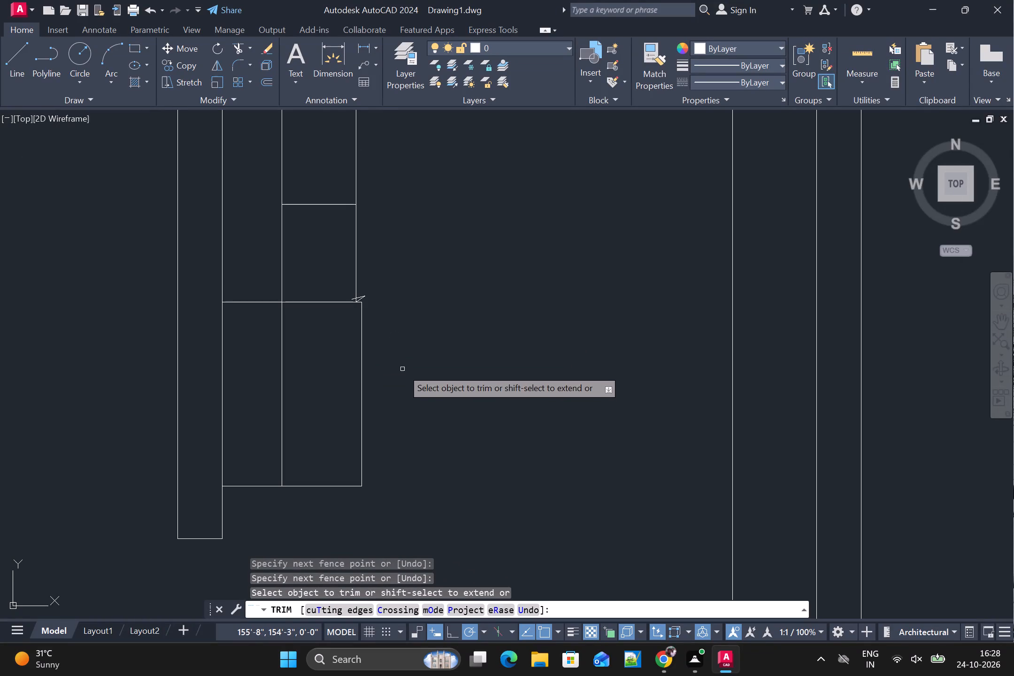
Remove the small zigzag helper lines at the rectangle's top edge with Trim.
scroll(365, 293, "up", 8)
left_click_drag(210, 360, 255, 464)
scroll(269, 456, "down", 4)
middle_click_drag(296, 454, 393, 313)
scroll(407, 323, "down", 3)
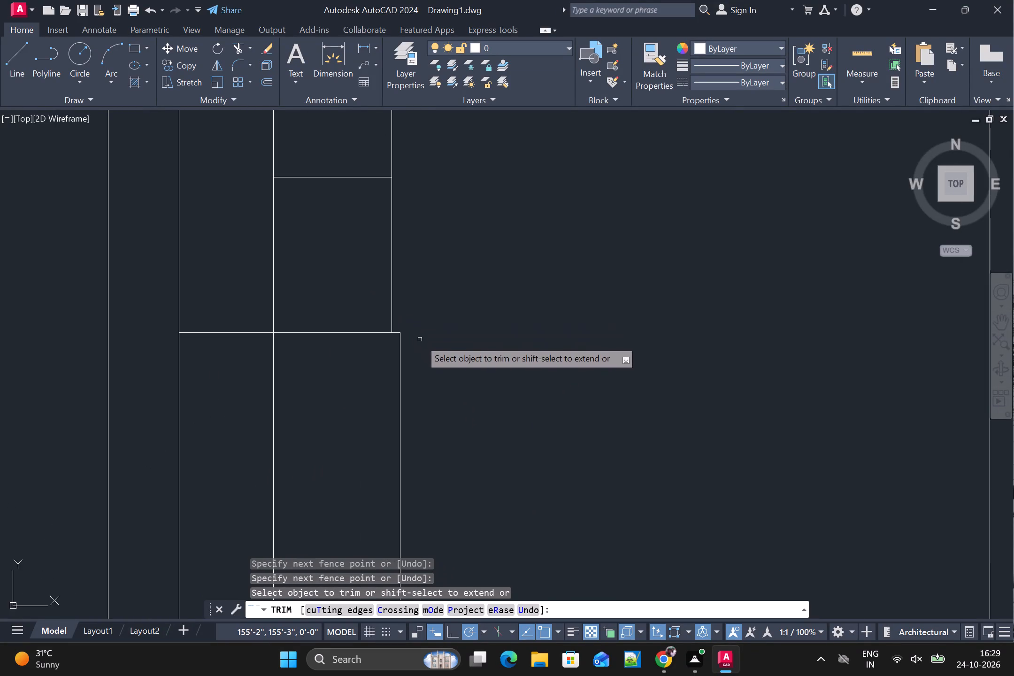
scroll(486, 369, "down", 3)
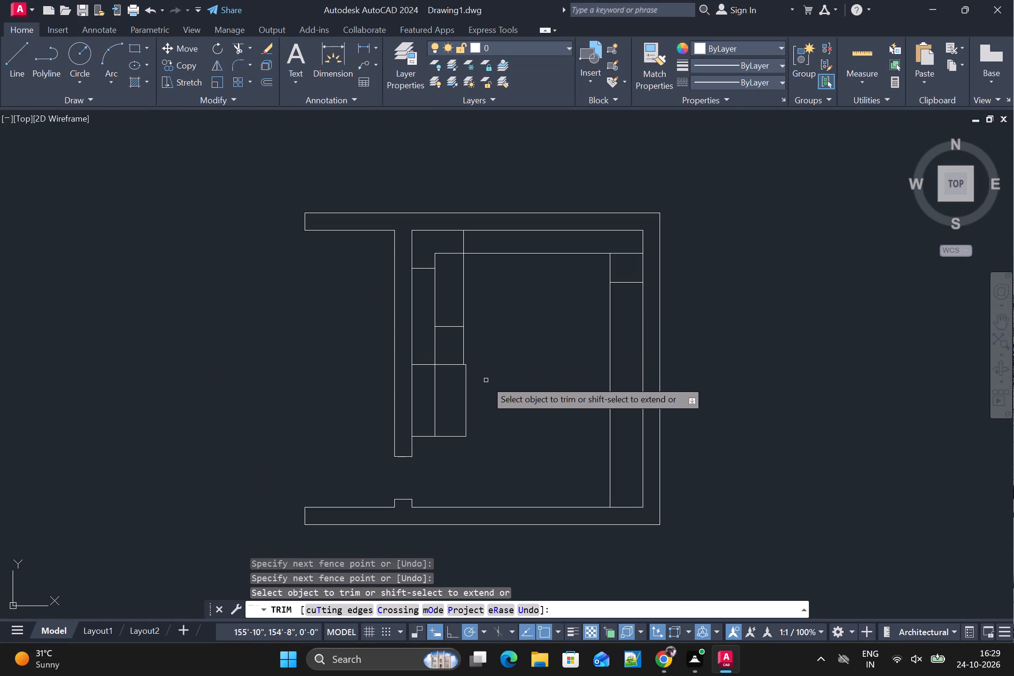
key("space")
Draw a vertical line about 3'-1" long inside the lower-left rectangle, from its top edge to its bottom edge near the room-side edge.
scroll(475, 387, "up", 2)
key("l")
key("space")
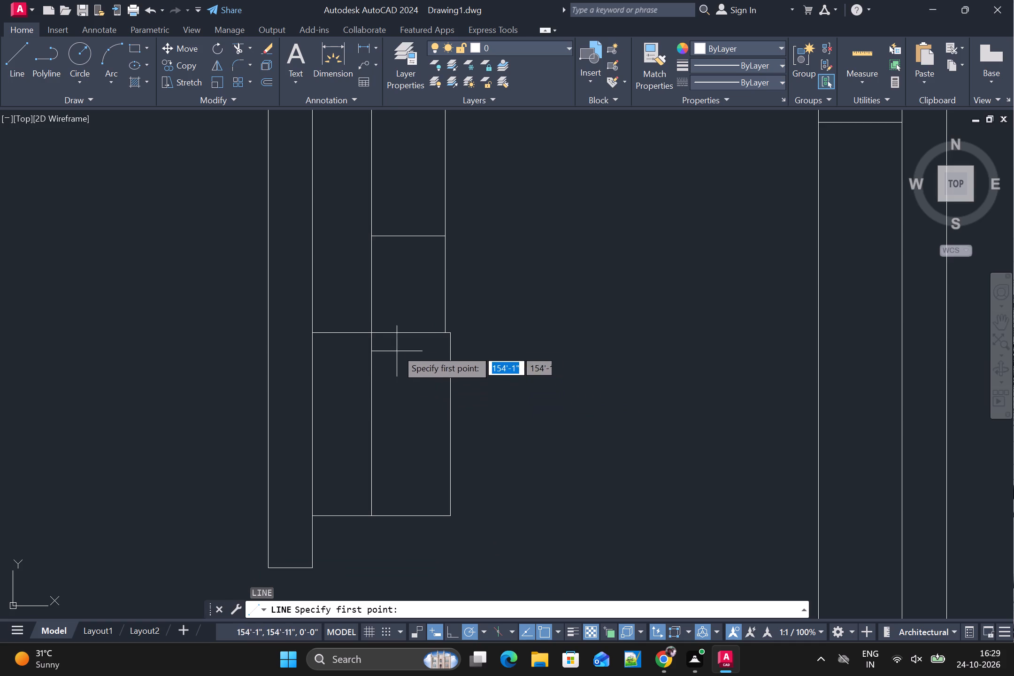
left_click(420, 333)
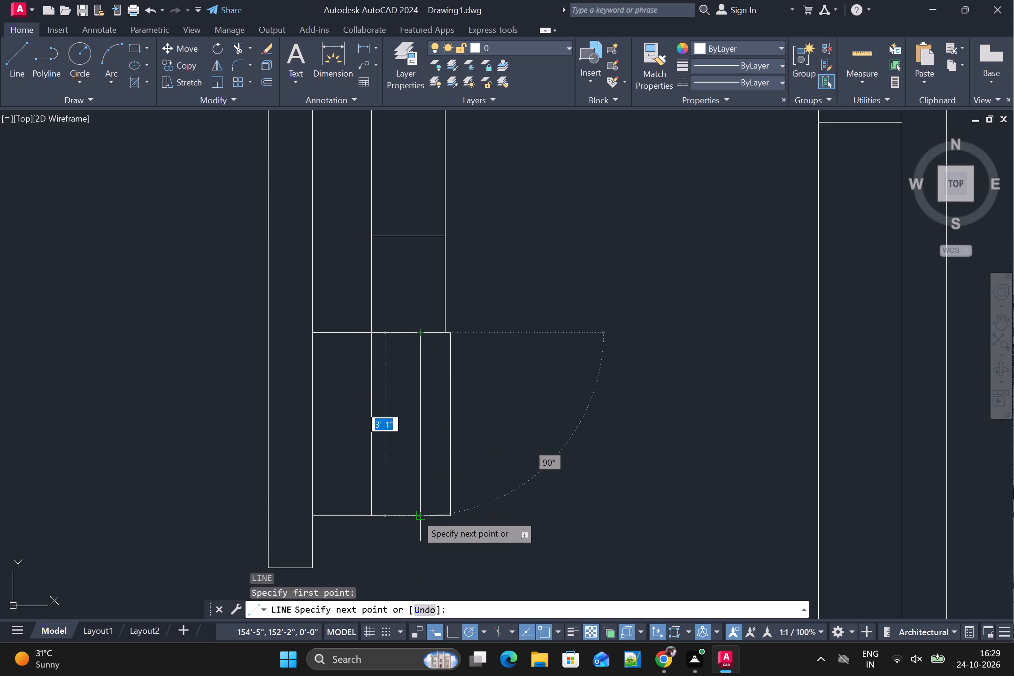
left_click(416, 515)
key("space")
Trim away the part of the first vertical offset line that lies inside the rectangle.
type("TR")
key("space")
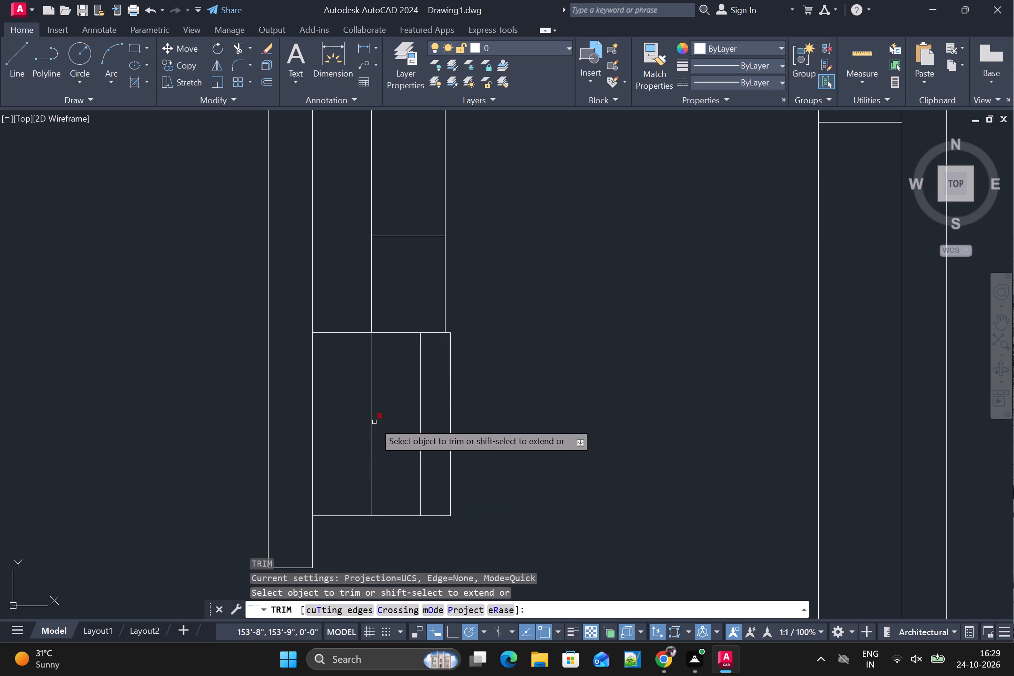
left_click_drag(373, 419, 363, 430)
scroll(497, 434, "up", 3)
scroll(489, 433, "down", 2)
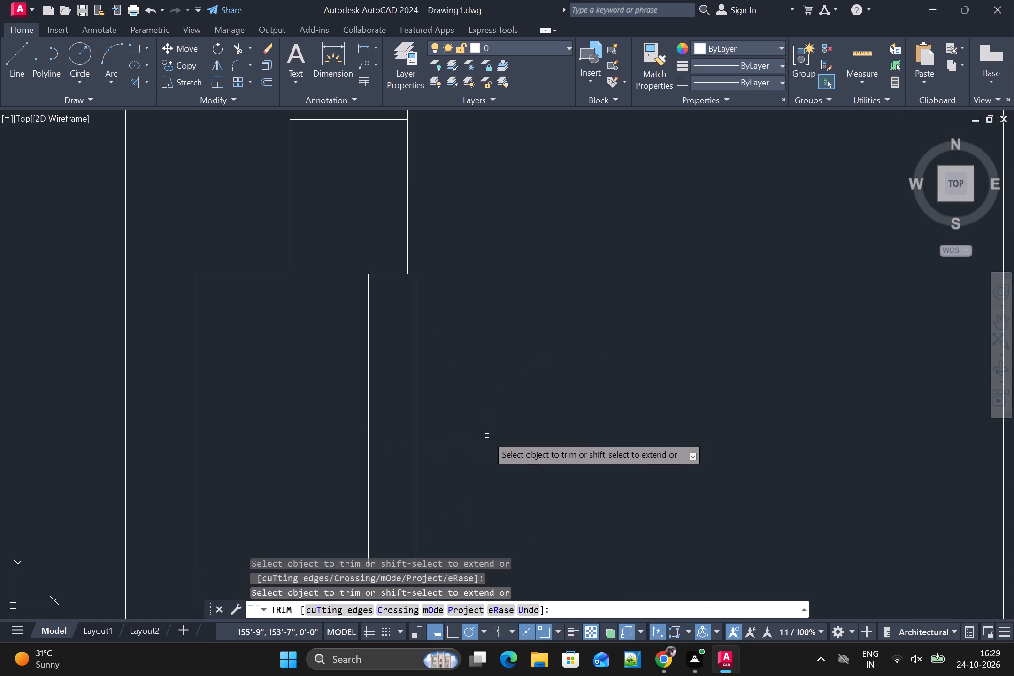
key("space")
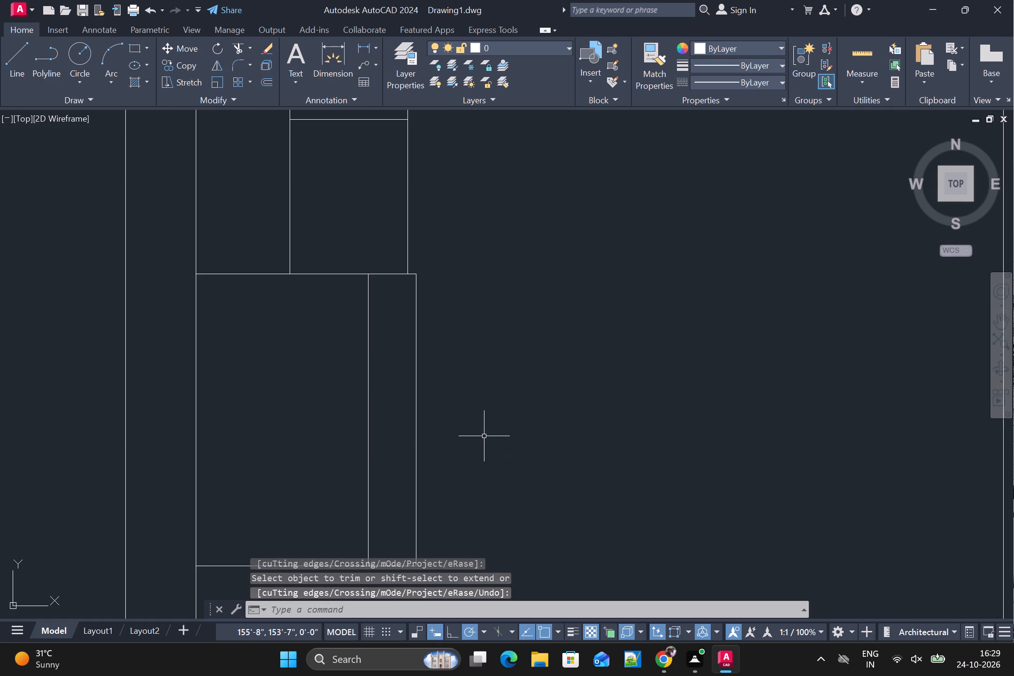
Draw a narrow upright rectangle about 2'-7" tall just off the room-side edge of the lower-left rectangle.
key("r")
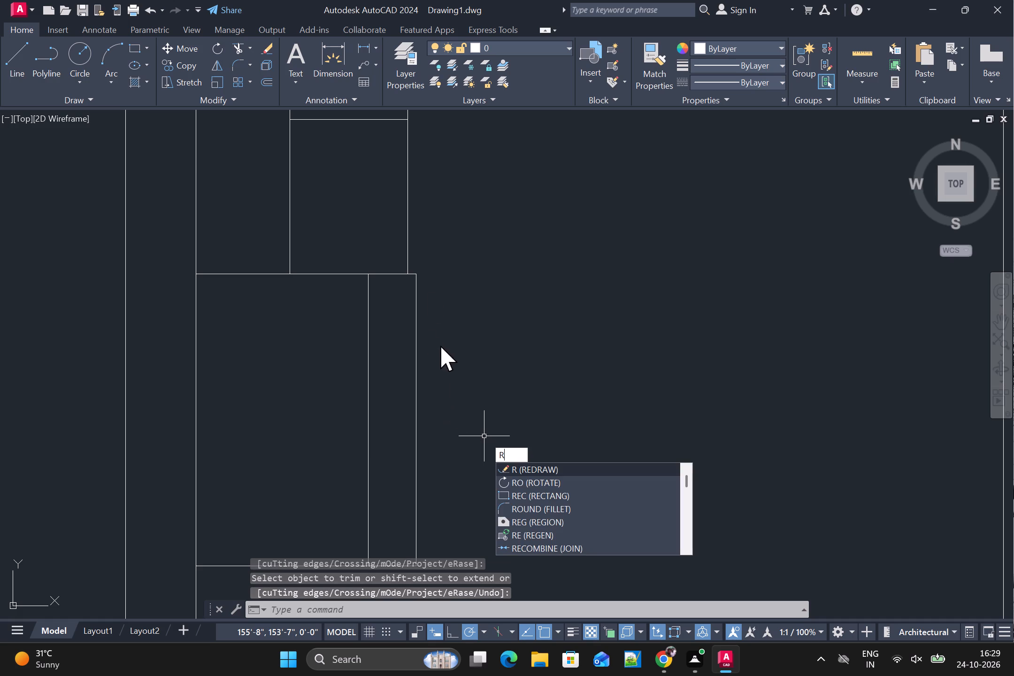
key("e")
type("C")
key("space")
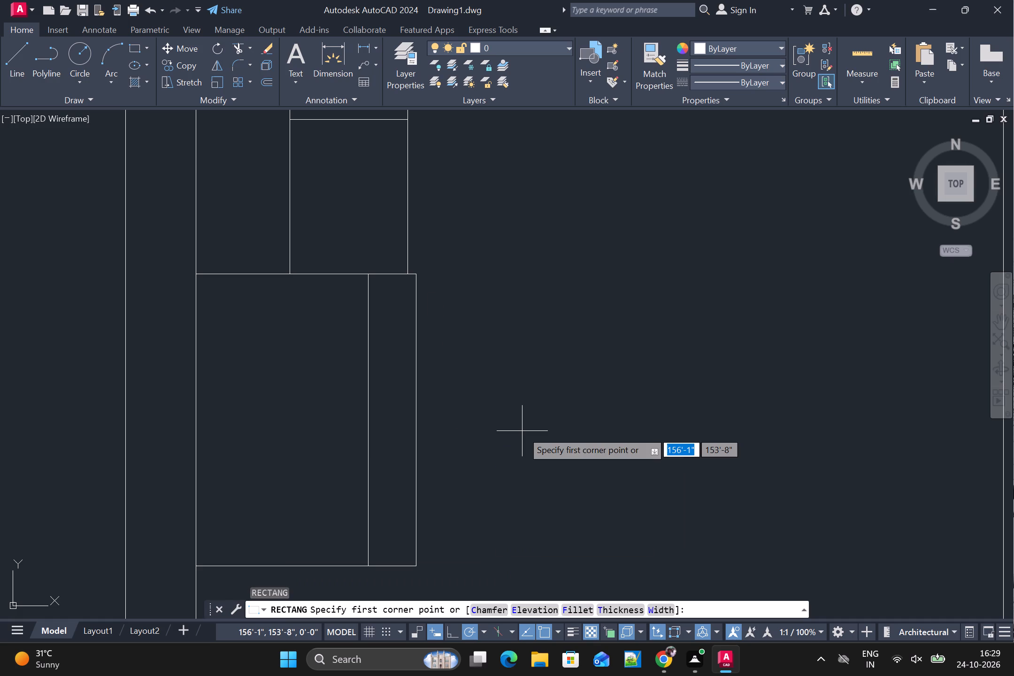
left_click(438, 315)
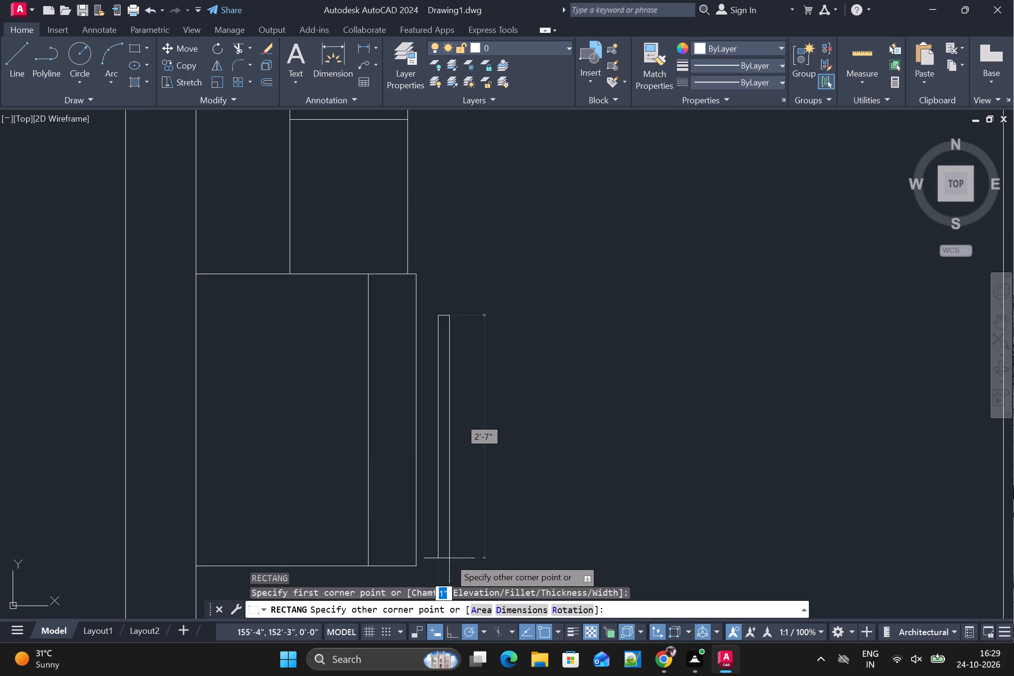
left_click(449, 558)
Draw two short parallel horizontal lines near the narrow rectangle's upper end, connecting it to the larger rectangle's edge.
scroll(493, 446, "down", 1)
middle_click_drag(498, 461, 491, 430)
scroll(498, 461, "up", 1)
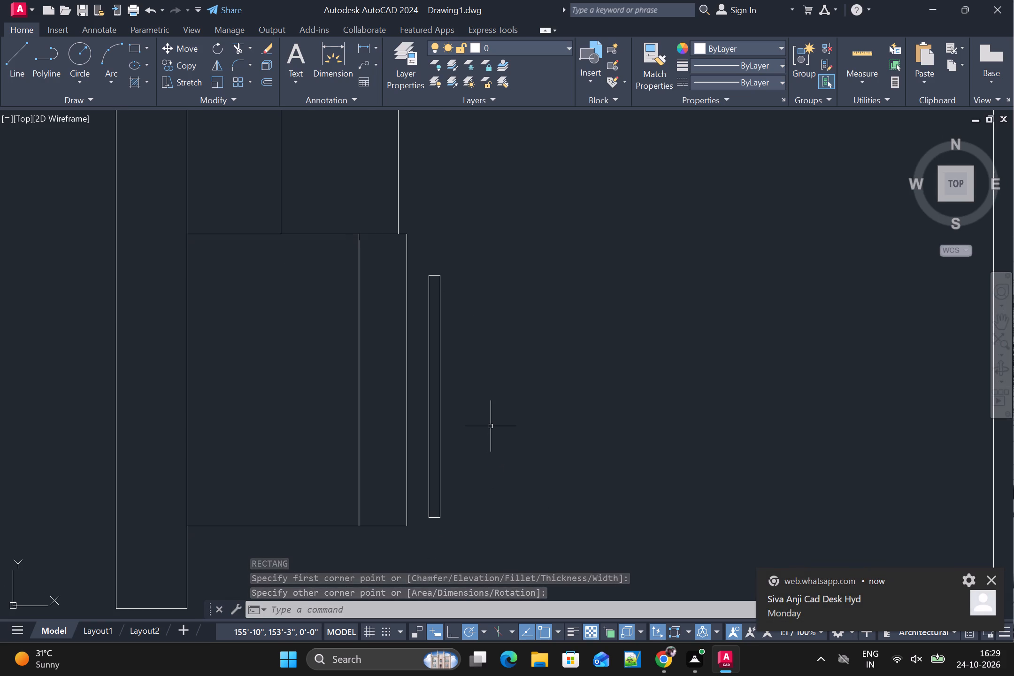
scroll(453, 402, "up", 1)
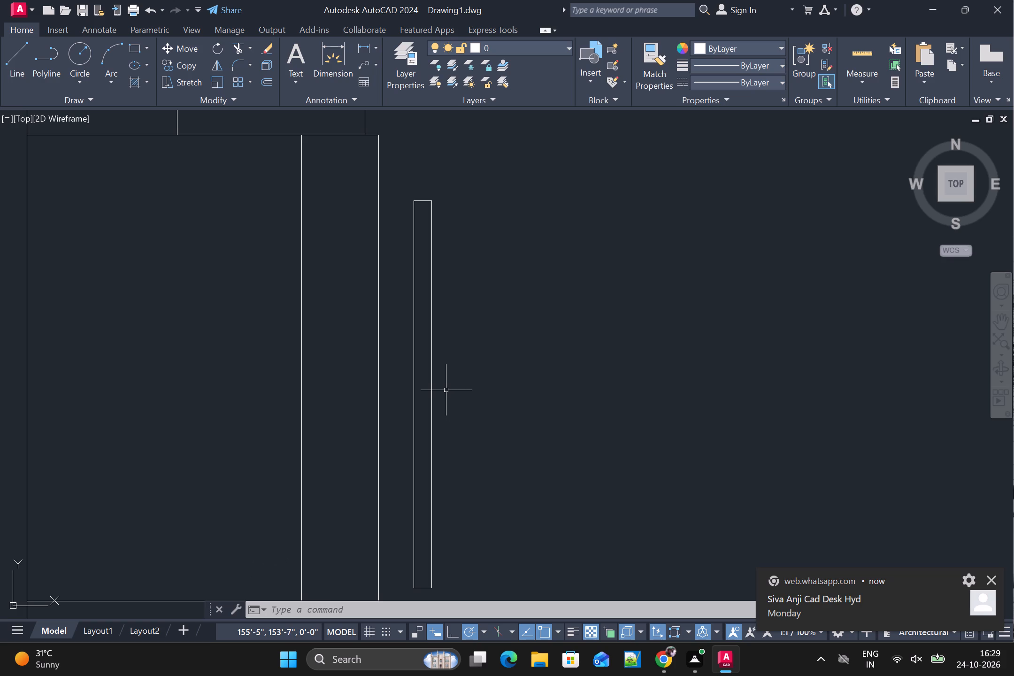
type("L")
key("space")
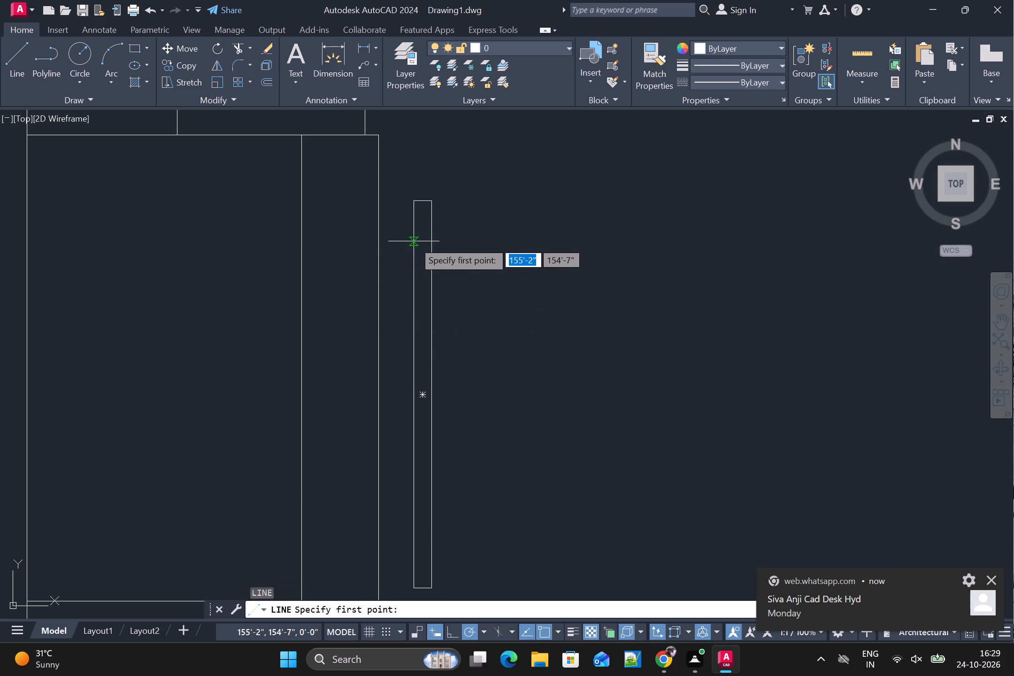
left_click(414, 241)
left_click(382, 243)
key("space")
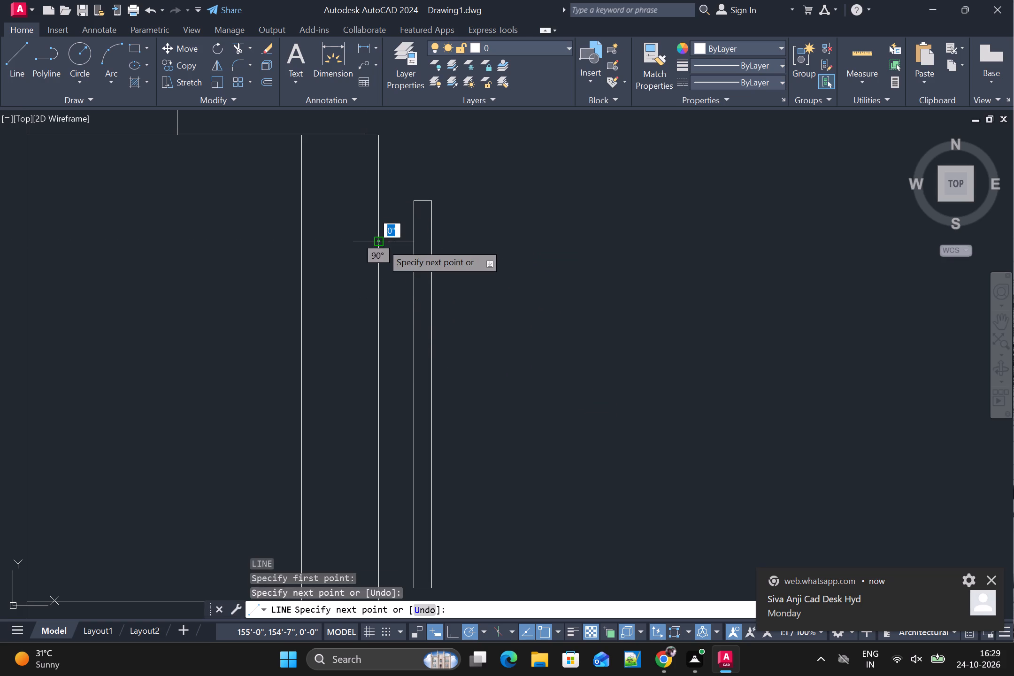
key("space")
left_click(412, 263)
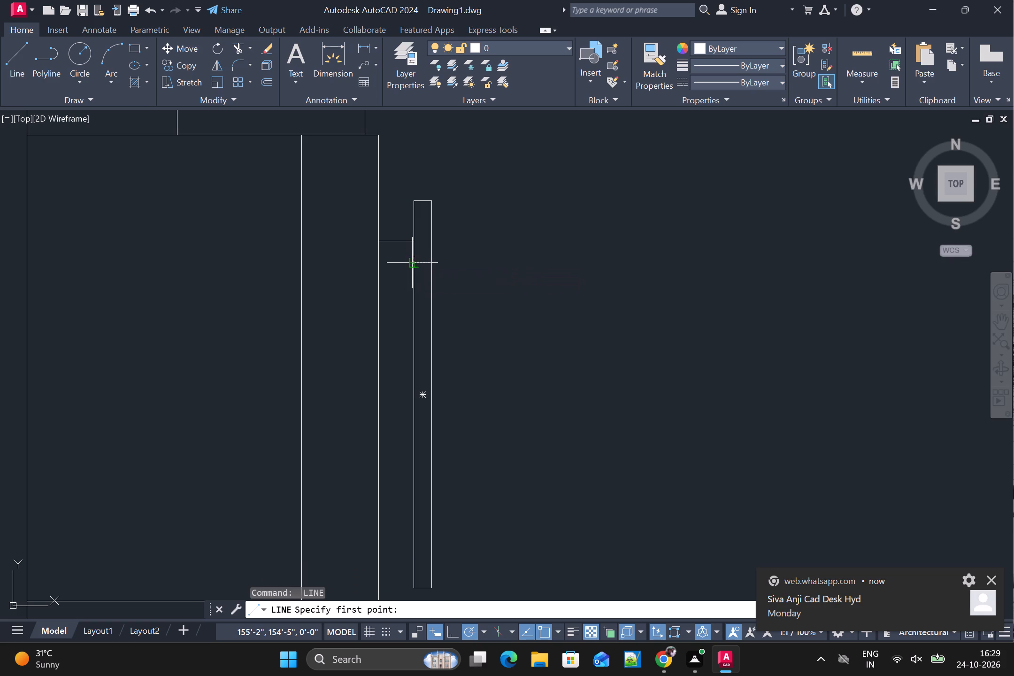
left_click(382, 263)
key("space")
scroll(394, 324, "down", 2)
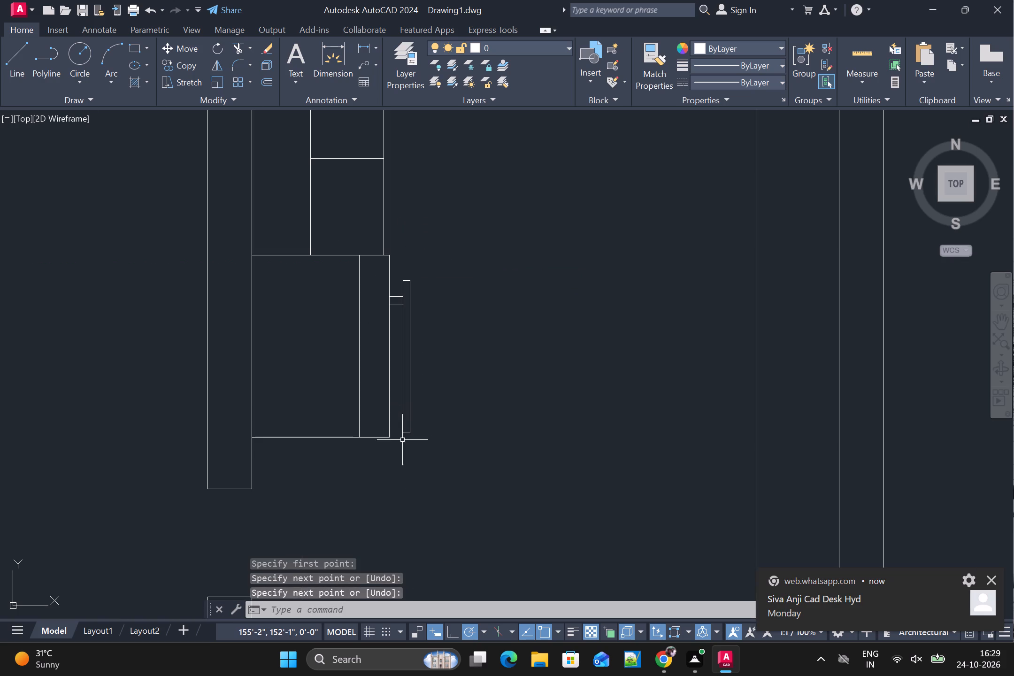
Draw two short parallel horizontal lines near the narrow rectangle's lower end, connecting it to the larger rectangle's edge.
key("space")
scroll(407, 414, "up", 2)
left_click(394, 415)
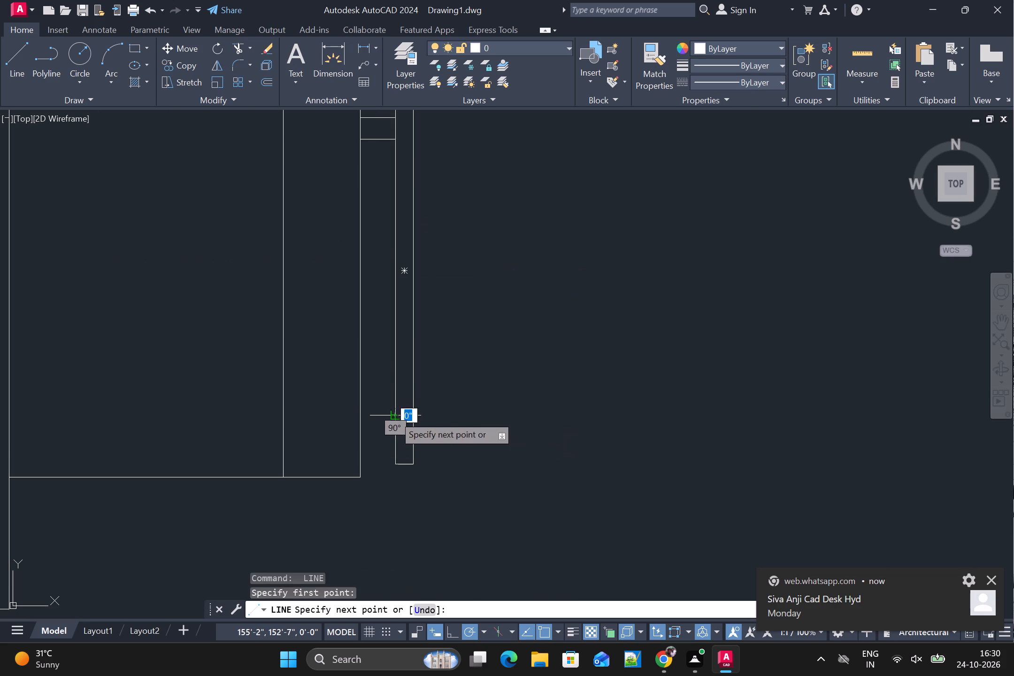
left_click(361, 415)
key("space")
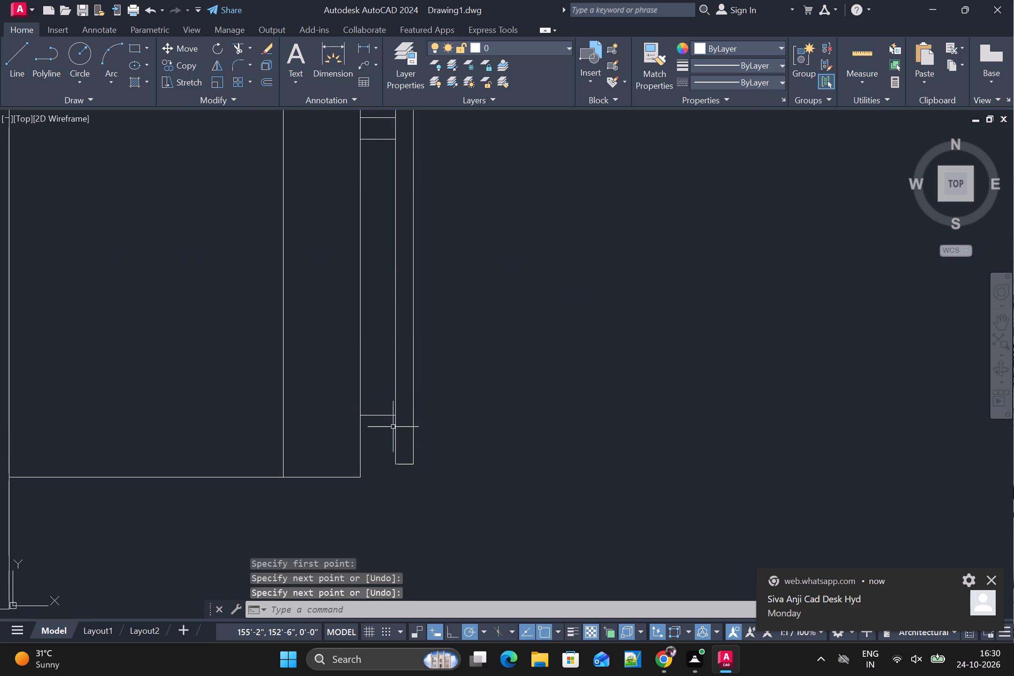
key("space")
left_click(395, 433)
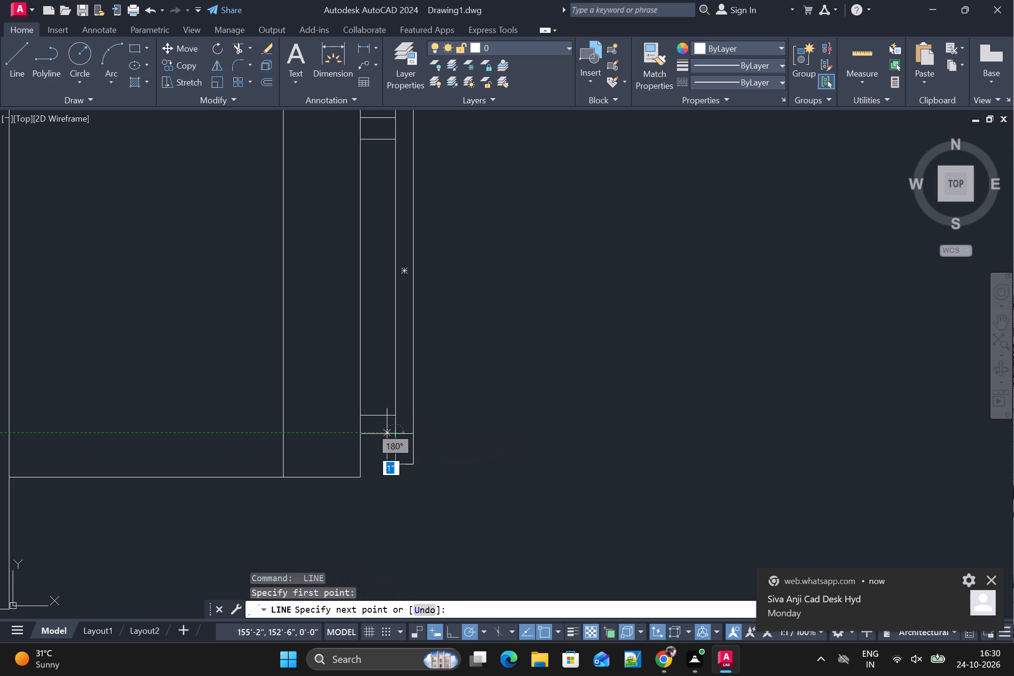
left_click(361, 433)
key("space")
Trim away the part of the second vertical offset line that crosses the strip along the top wall.
scroll(382, 440, "down", 3)
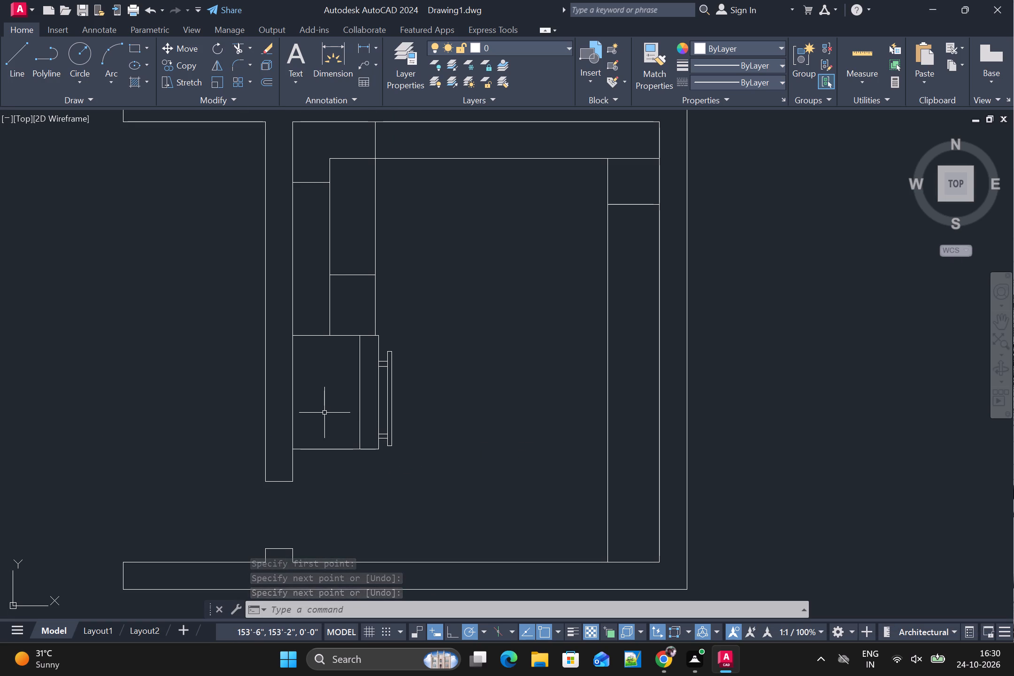
scroll(324, 413, "down", 2)
scroll(411, 428, "up", 2)
scroll(433, 347, "down", 1)
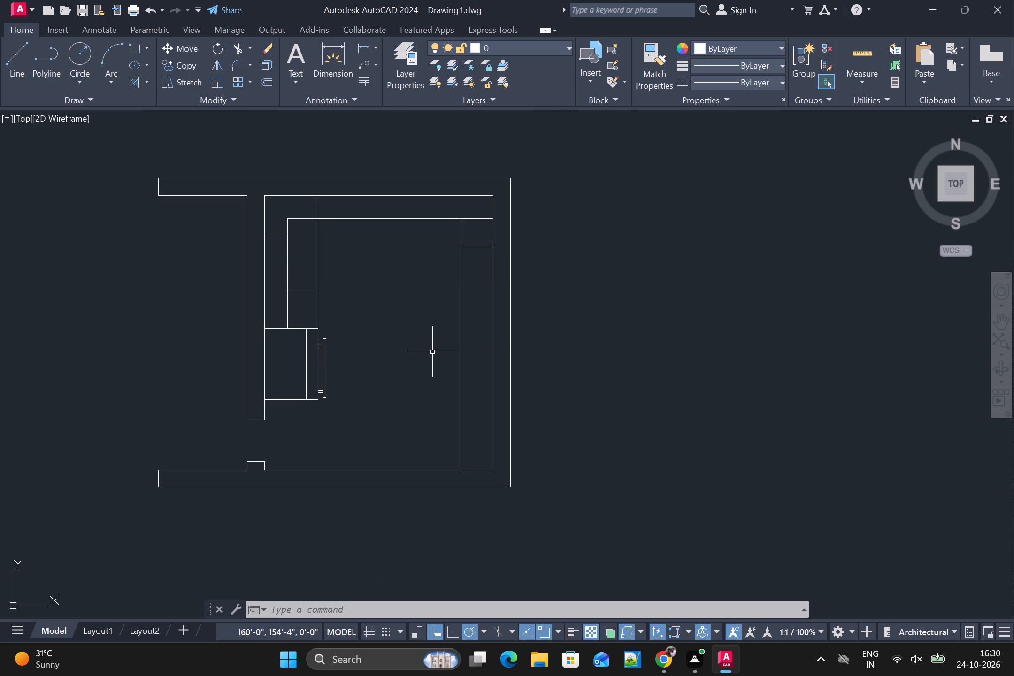
scroll(338, 259, "down", 1)
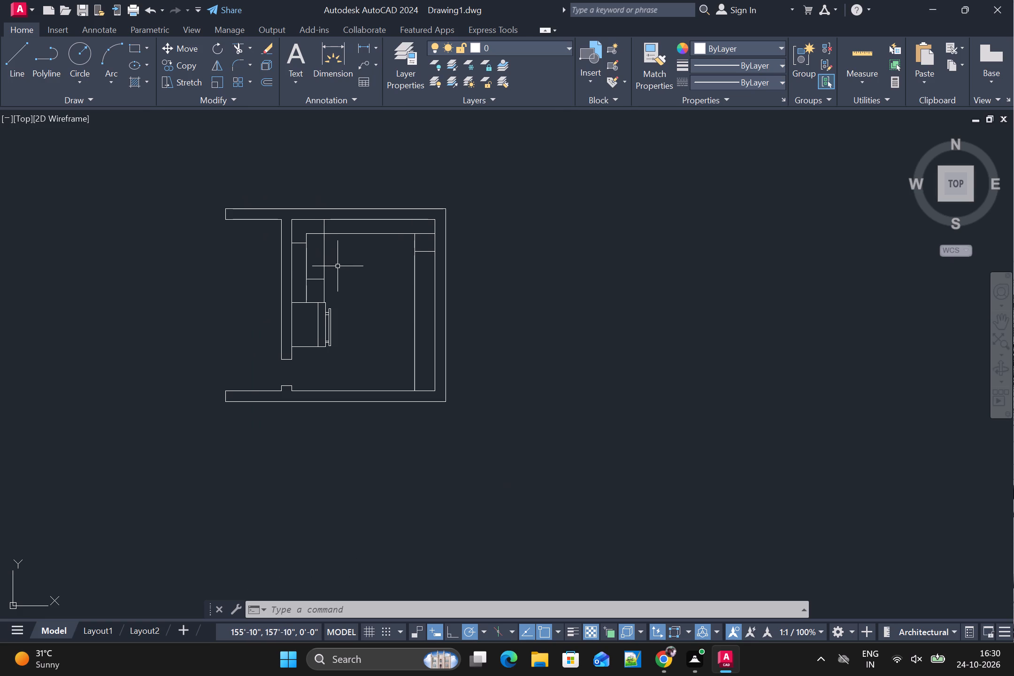
scroll(338, 258, "up", 2)
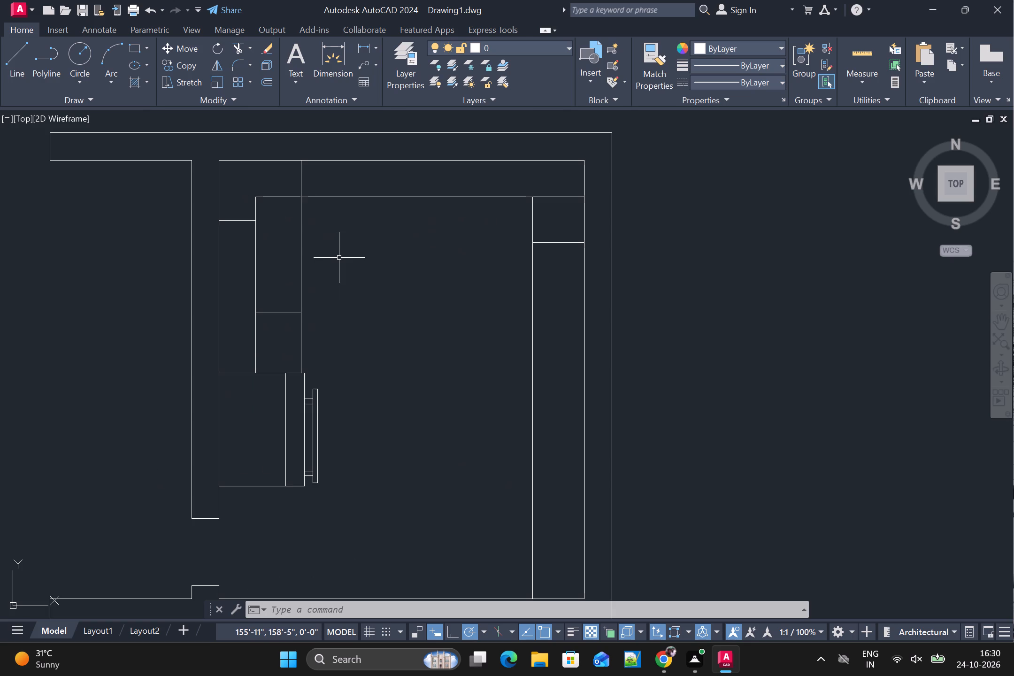
scroll(342, 262, "down", 1)
key("t")
type("R")
key("space")
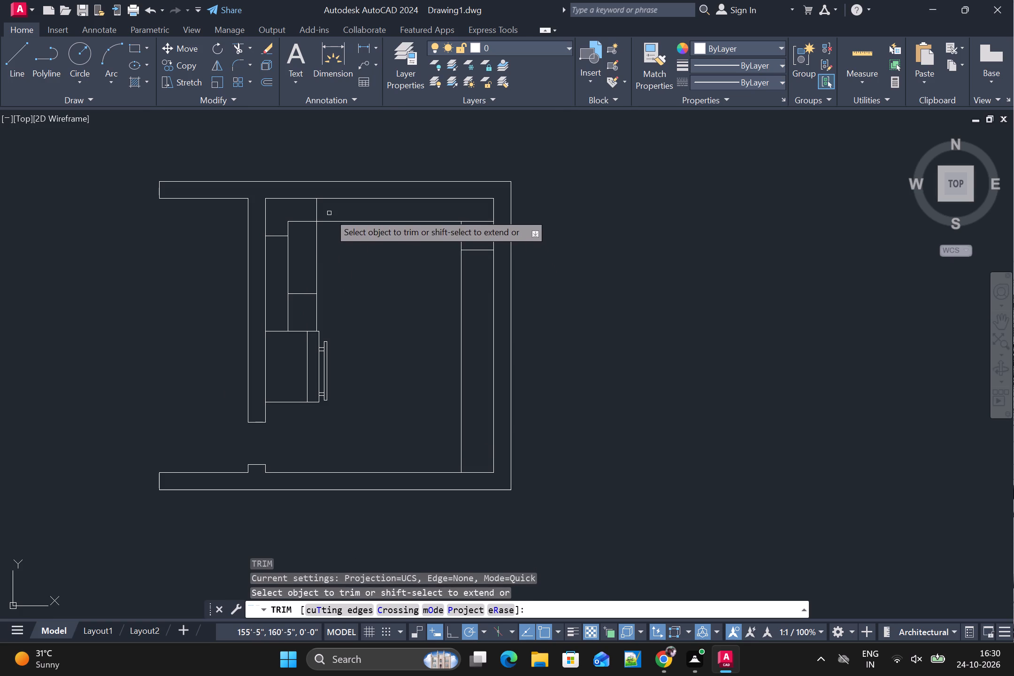
left_click_drag(331, 209, 301, 211)
scroll(312, 213, "down", 1)
scroll(362, 263, "up", 1)
middle_click_drag(362, 267, 361, 323)
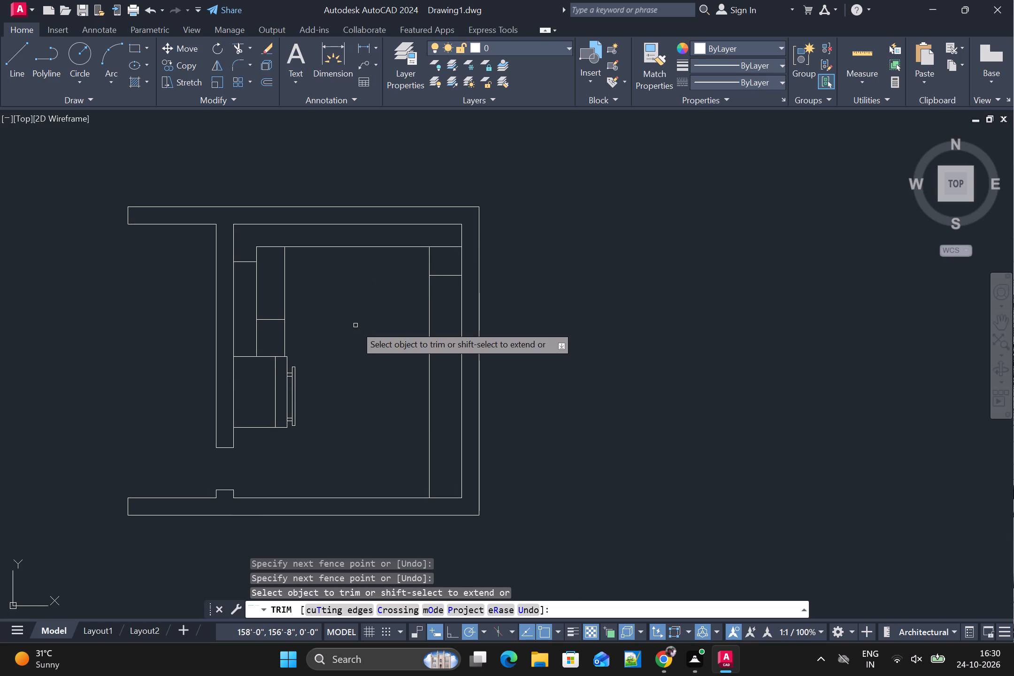
key("space")
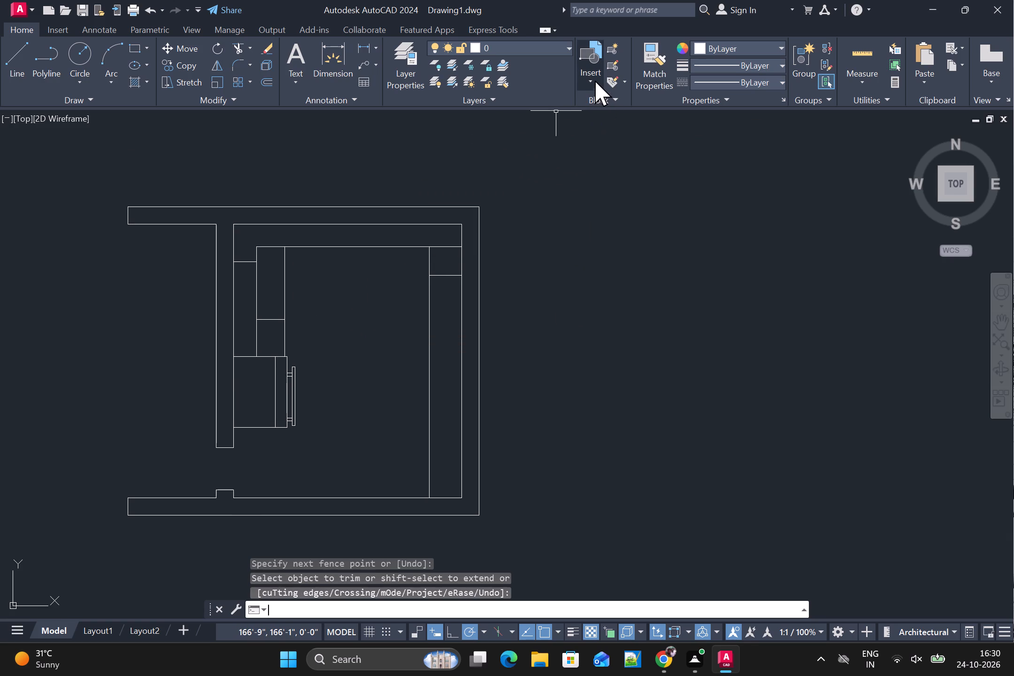
Insert the range-oven block from the recent blocks over the strip along the top wall, then close the block palette.
left_click(595, 80)
left_click(593, 70)
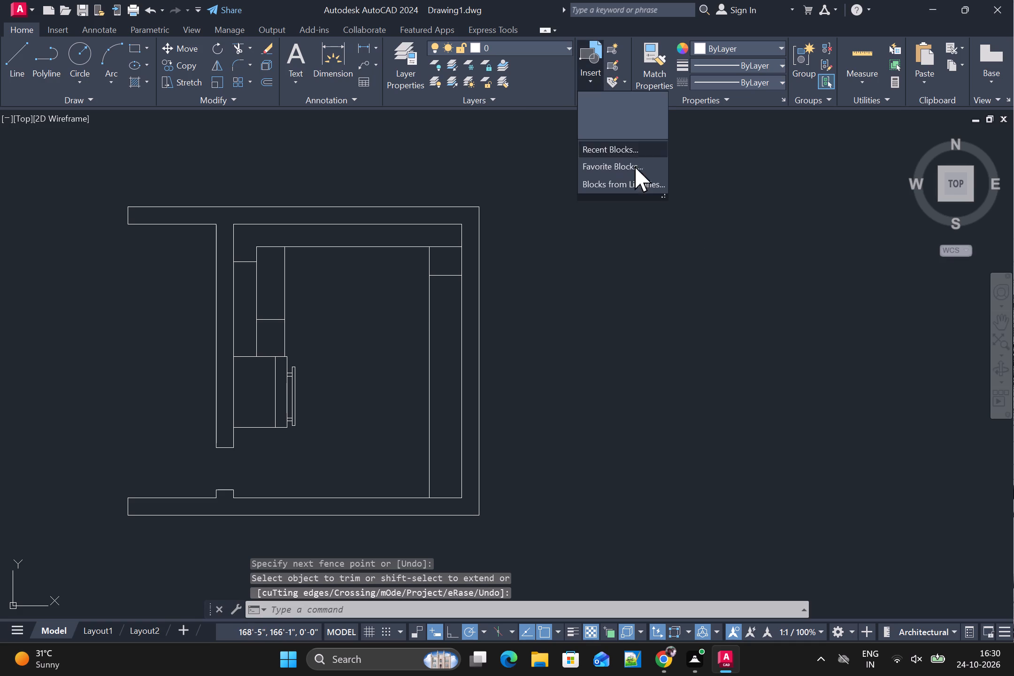
left_click(607, 148)
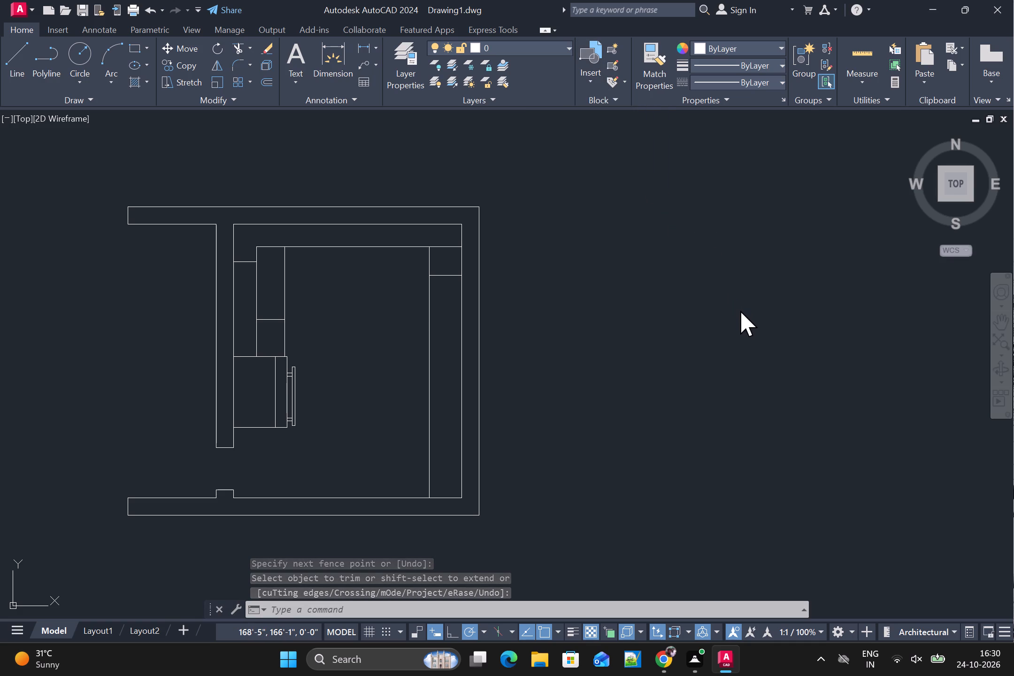
scroll(837, 379, "down", 1)
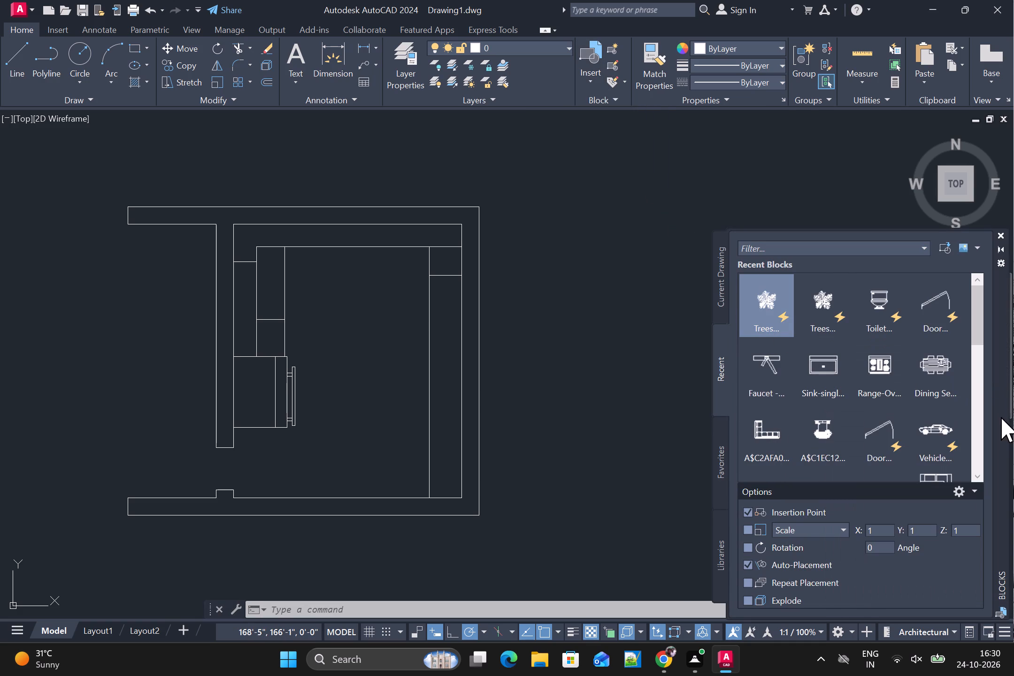
scroll(944, 442, "down", 9)
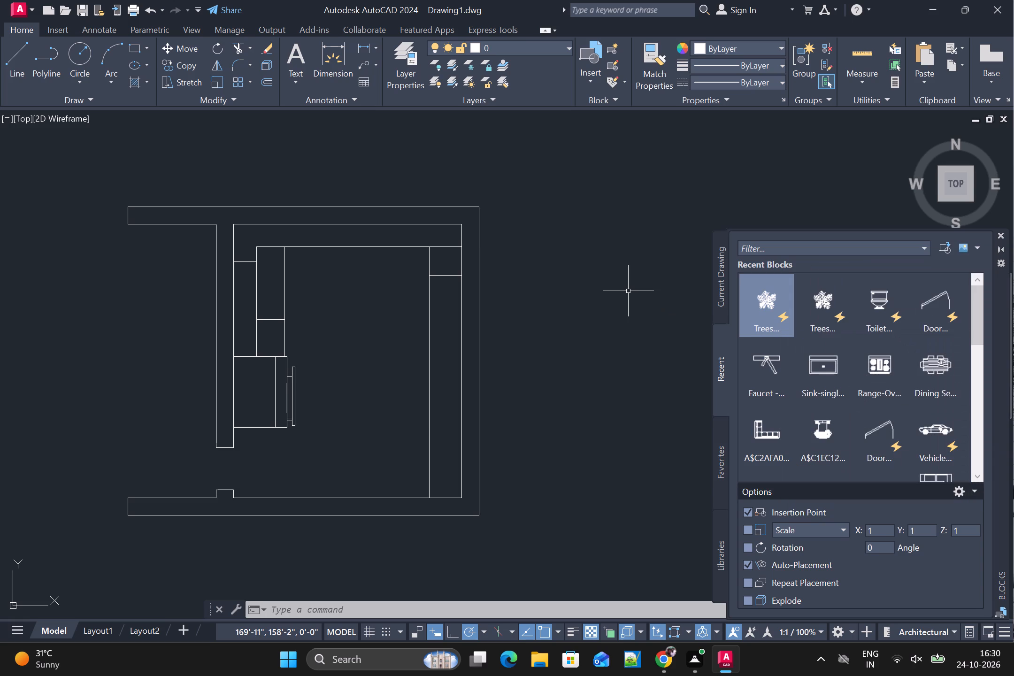
left_click(877, 358)
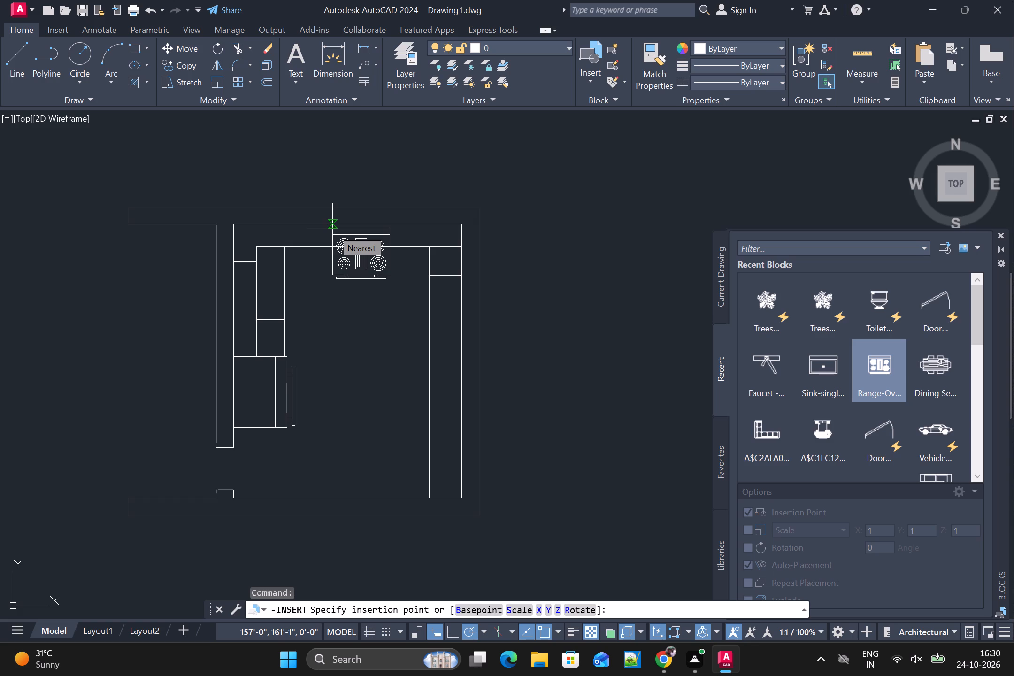
left_click(336, 234)
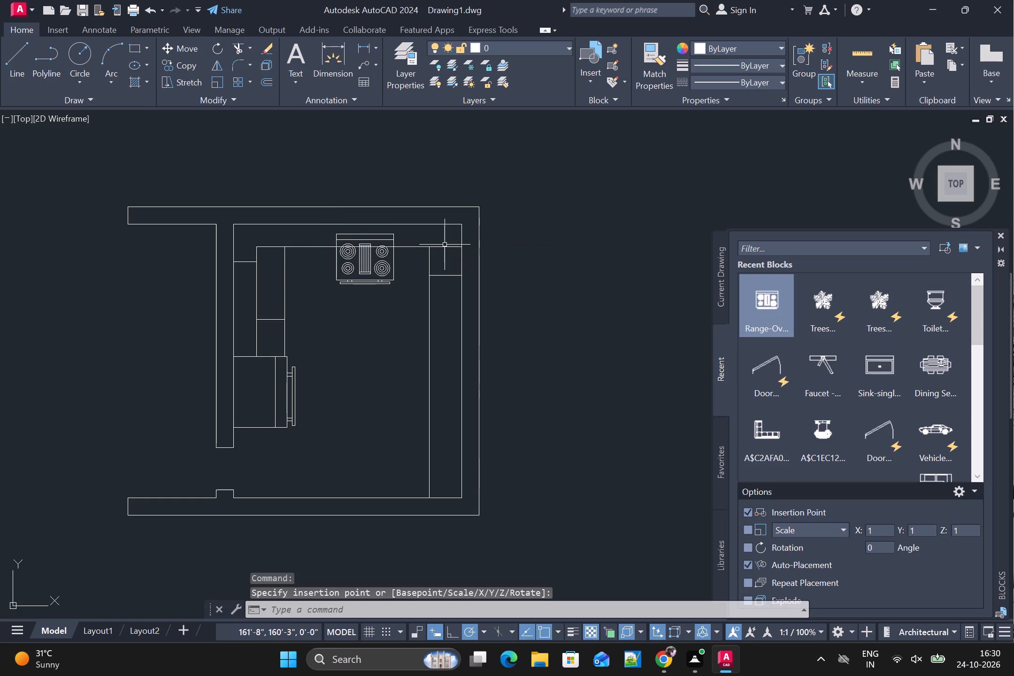
left_click(1003, 237)
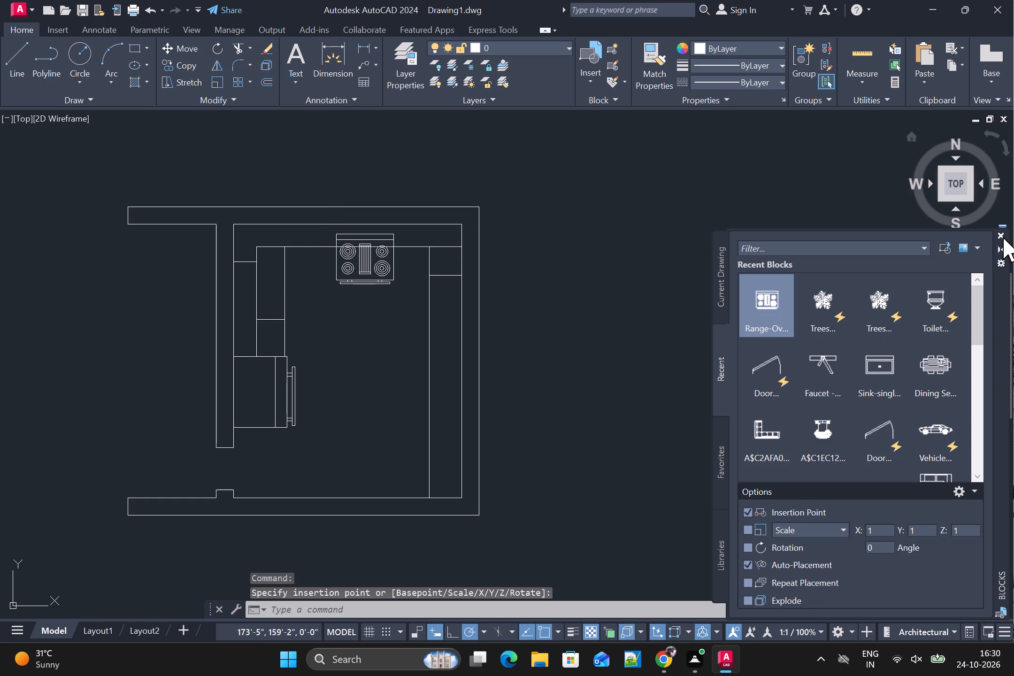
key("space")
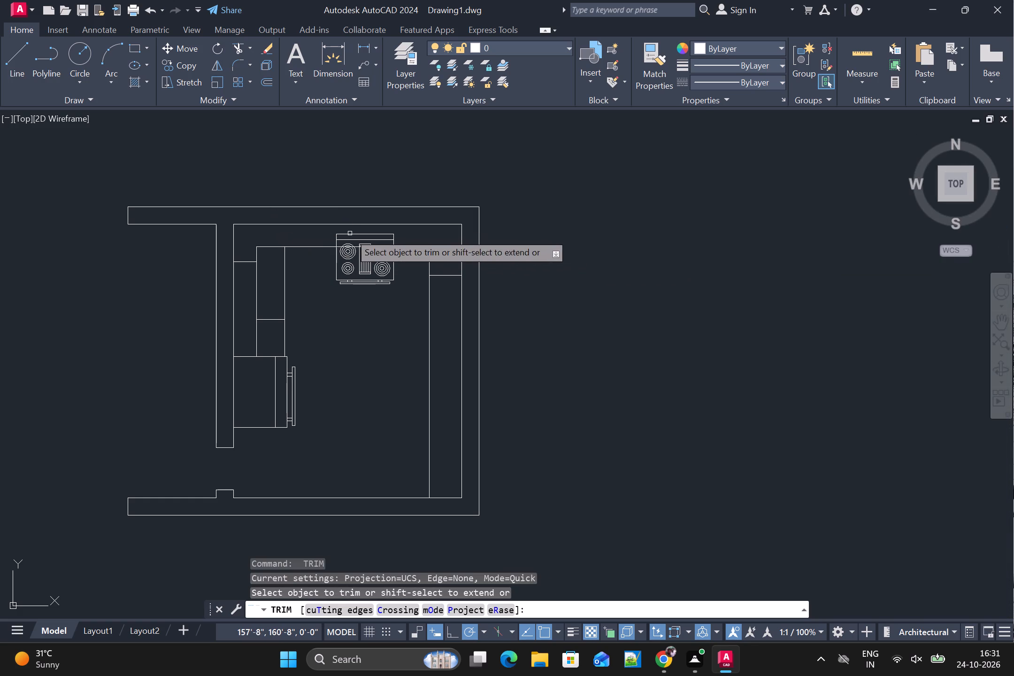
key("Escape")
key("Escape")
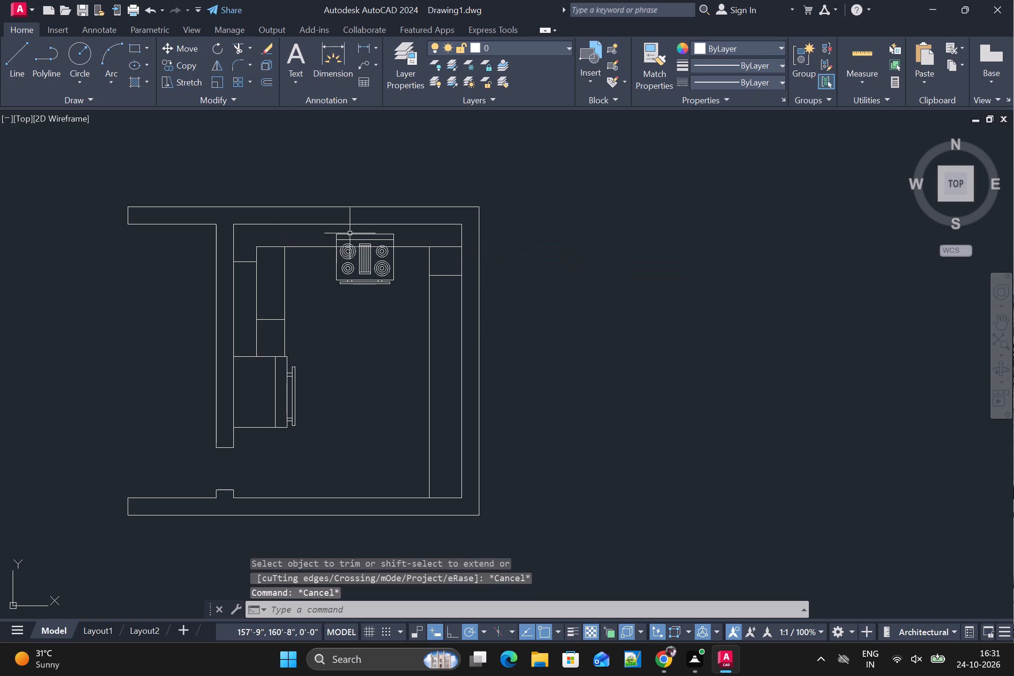
Rotate the range-oven block 180° about the midpoint of its upper edge.
key("r")
key("o")
key("space")
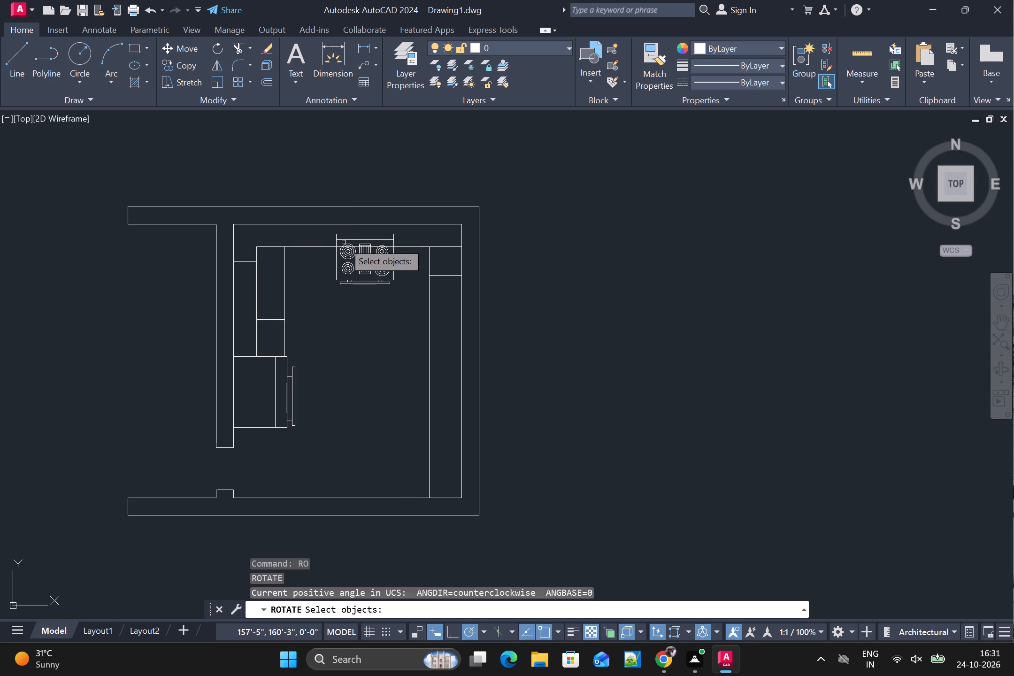
left_click(353, 235)
key("space")
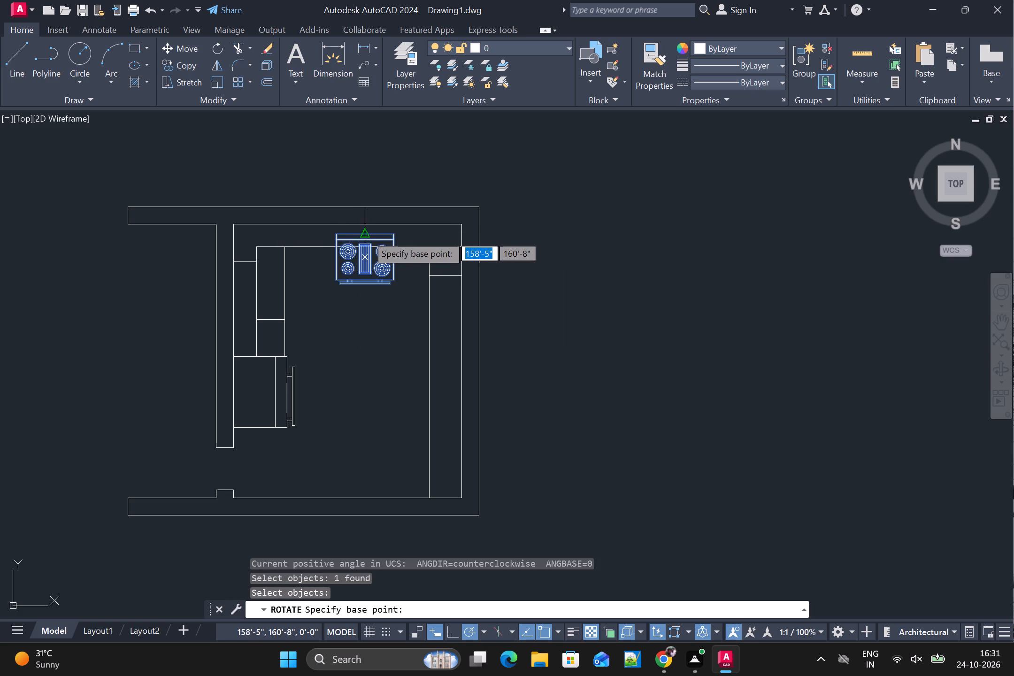
left_click(367, 235)
left_click(275, 237)
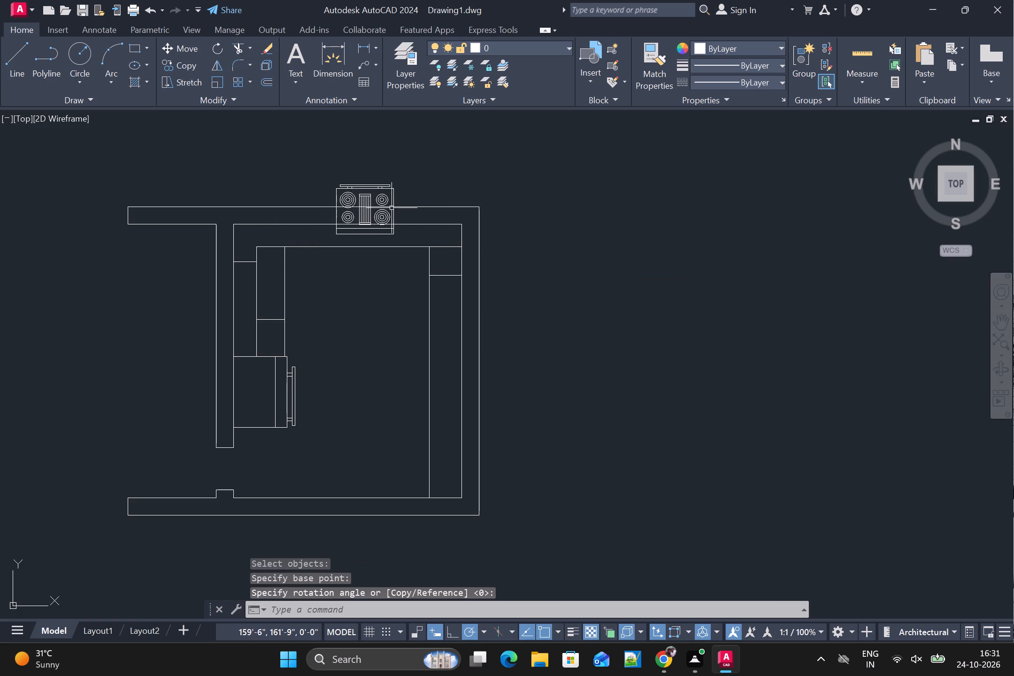
Move the range-oven block down so the midpoint of its handle bar sits on the top wall's inner line.
scroll(402, 199, "up", 1)
left_click(341, 177)
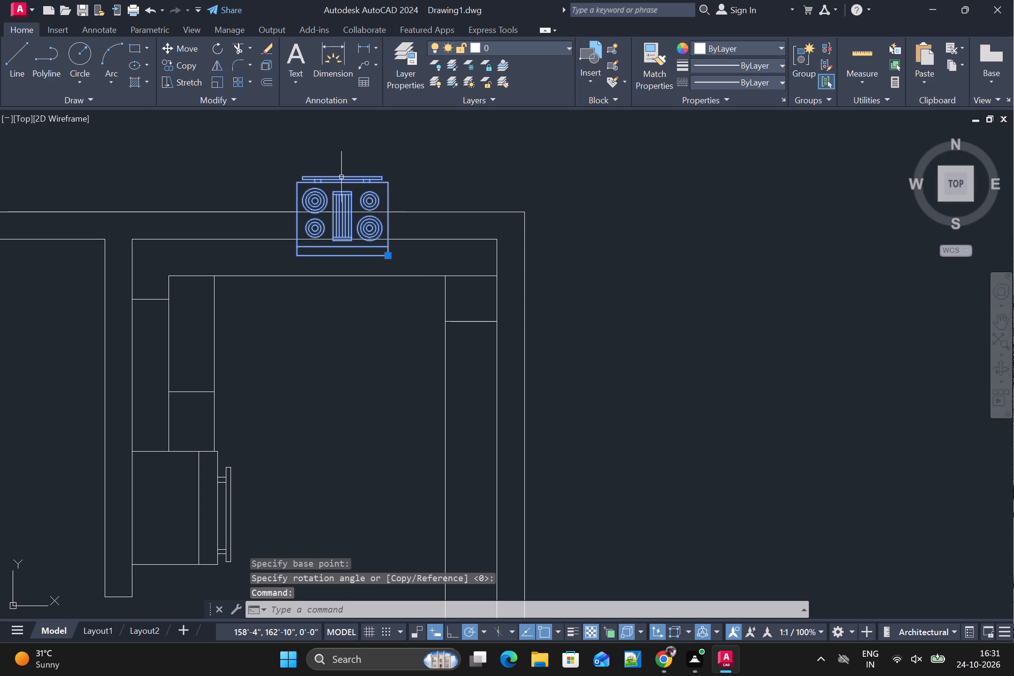
type("M")
key("space")
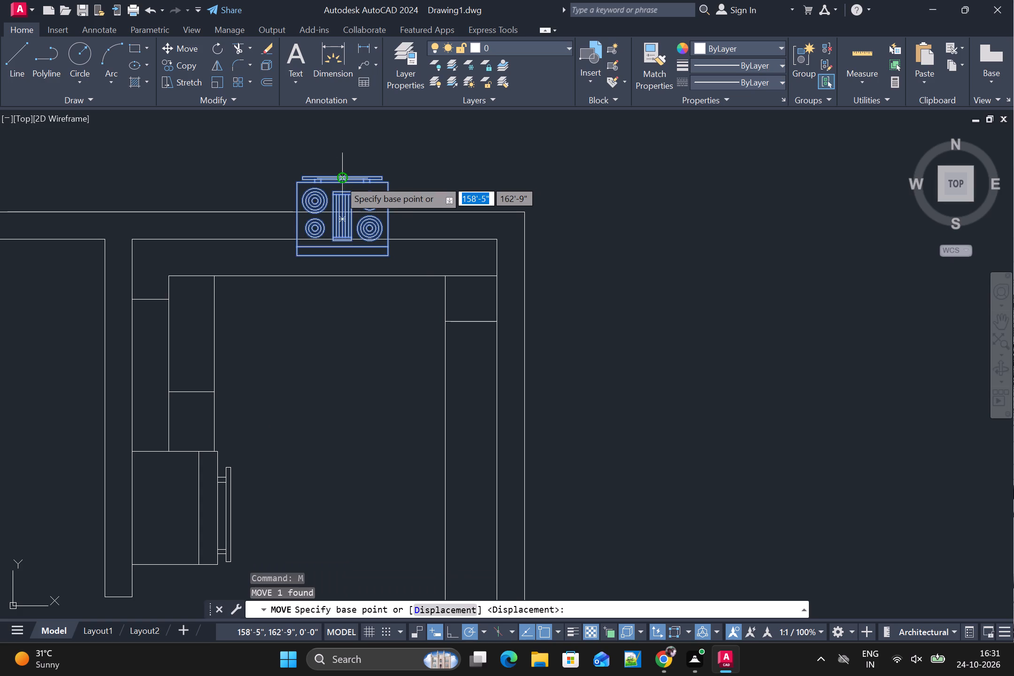
scroll(337, 180, "up", 1)
left_click(344, 172)
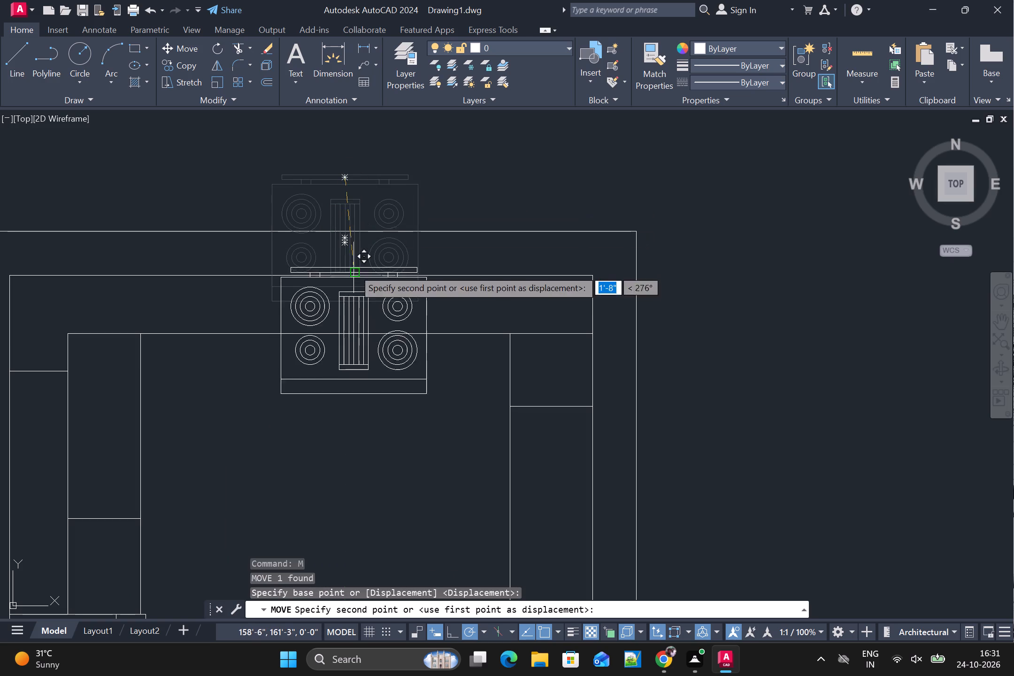
scroll(329, 280, "down", 1)
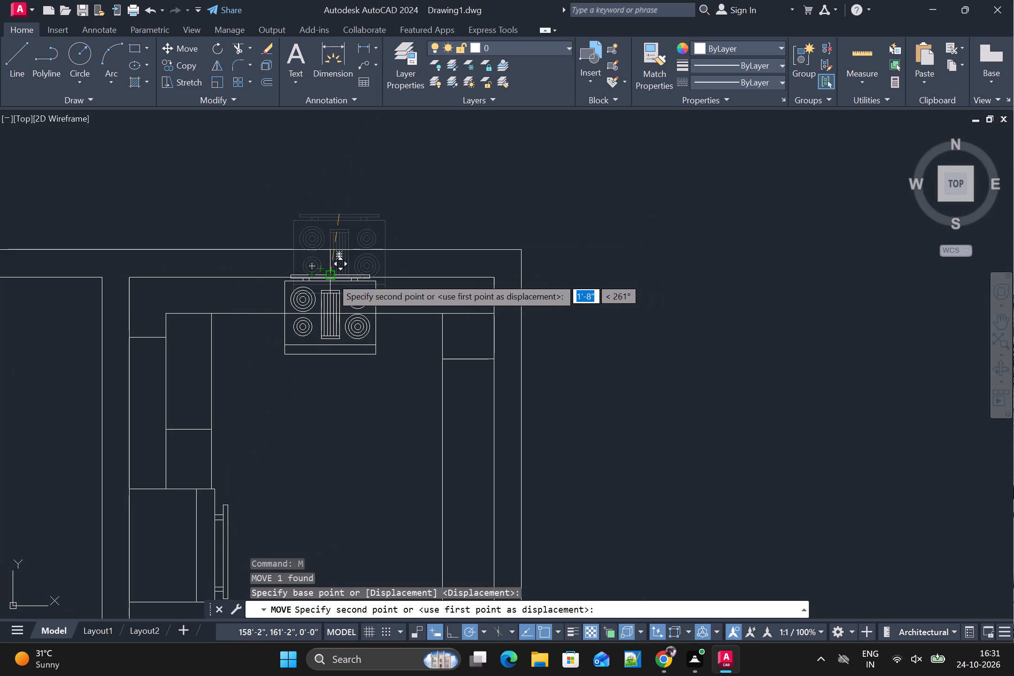
left_click(331, 277)
Draw a horizontal line from the left end of the range's lower front line to the left counter's inner vertical line.
scroll(387, 293, "down", 2)
middle_click_drag(378, 351, 418, 336)
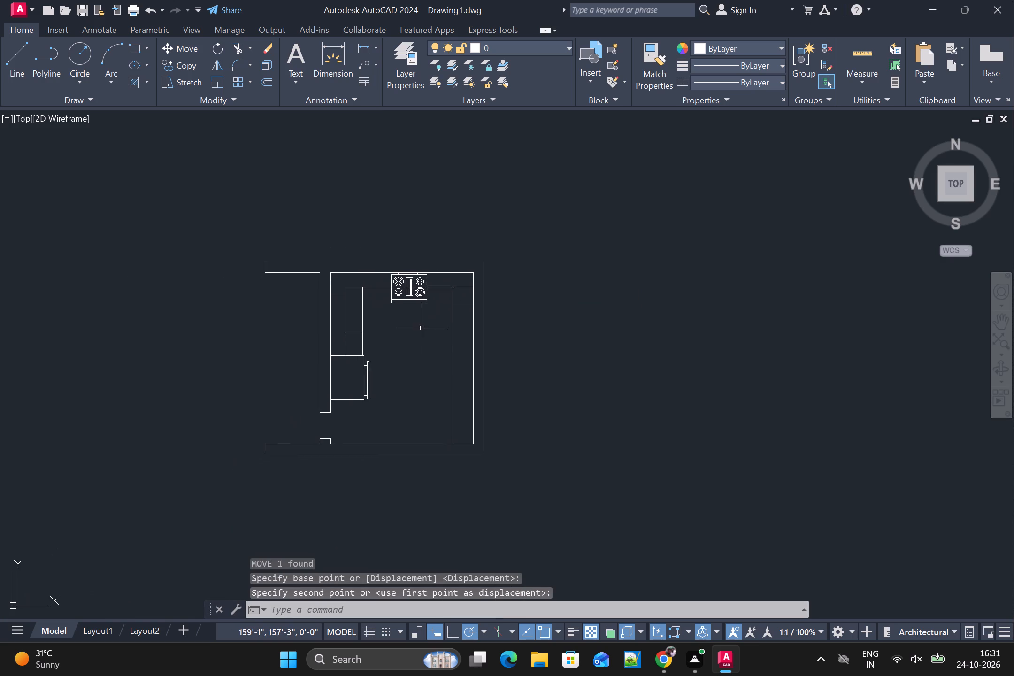
scroll(429, 325, "up", 1)
middle_click_drag(457, 324, 501, 324)
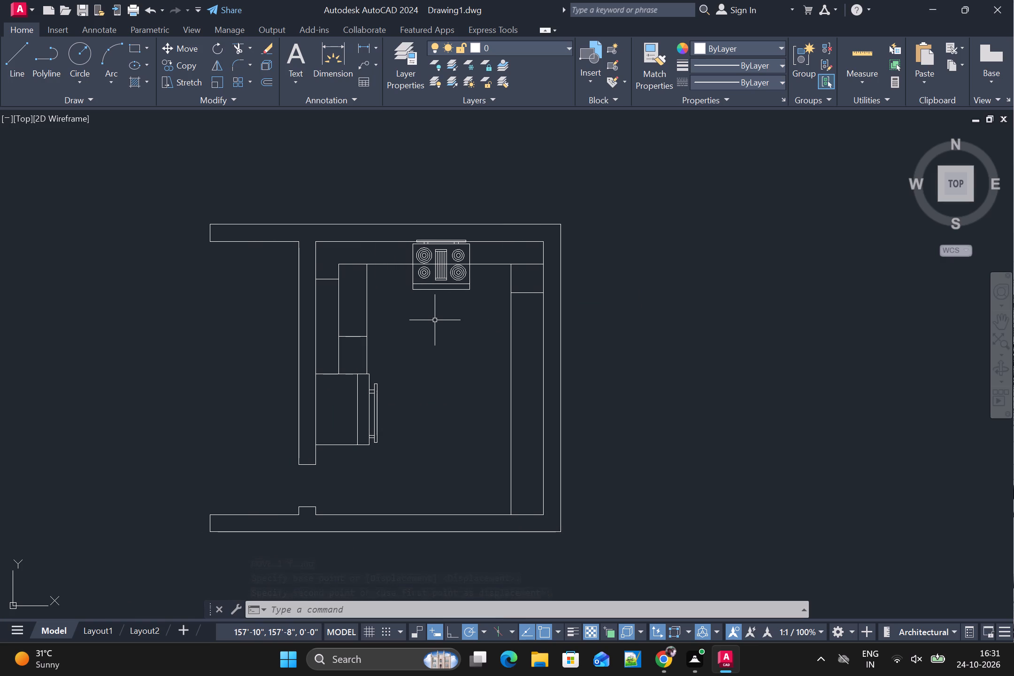
scroll(436, 321, "down", 1)
scroll(407, 322, "up", 1)
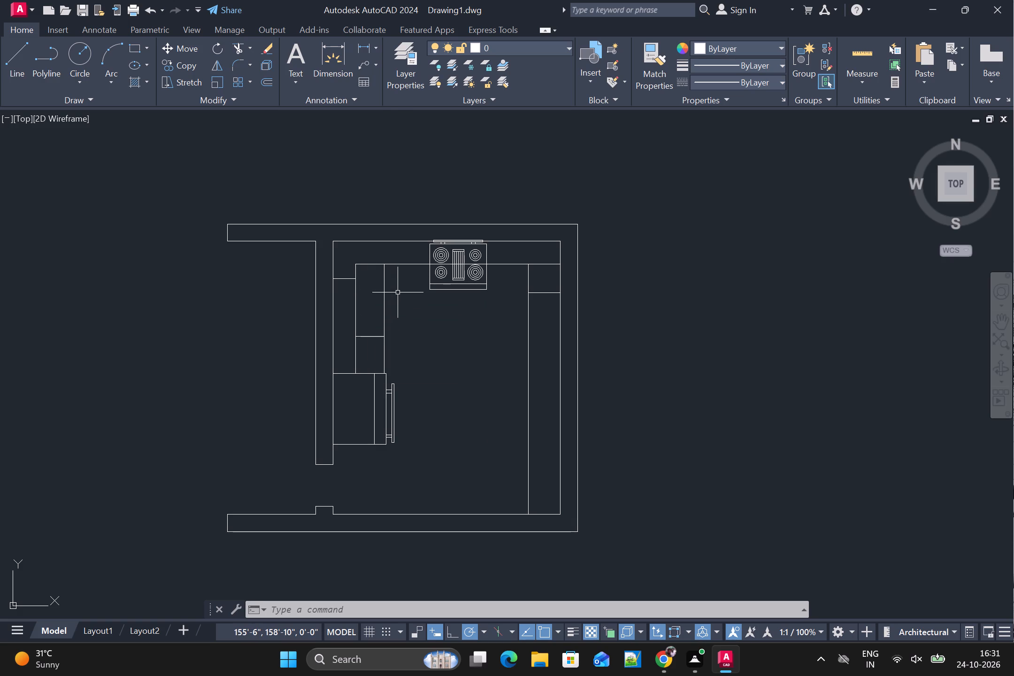
scroll(398, 292, "up", 2)
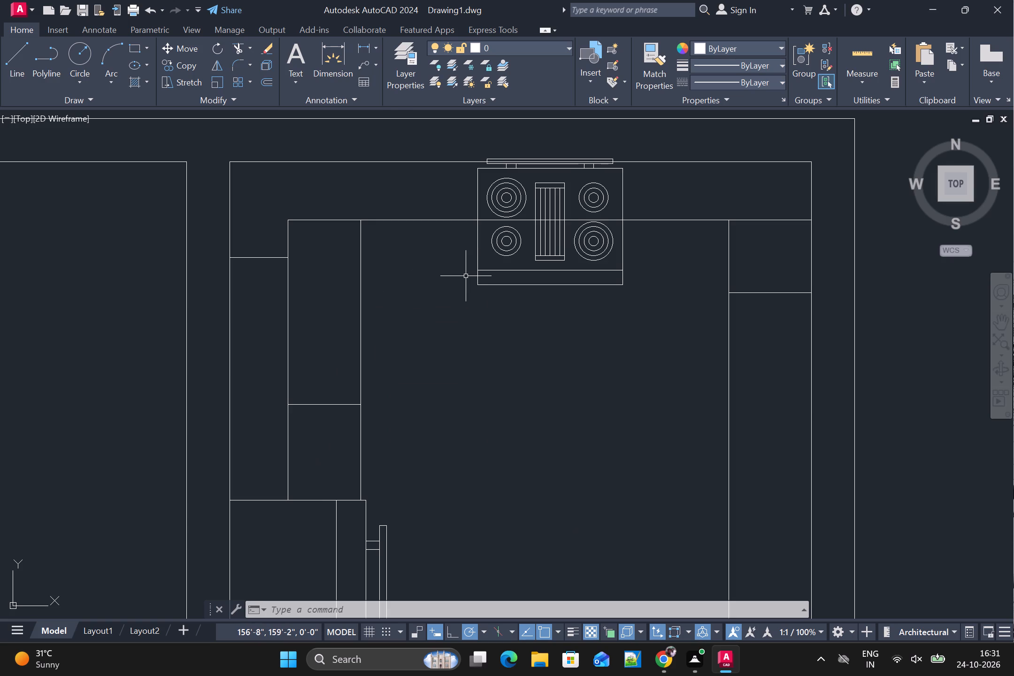
key("l")
key("space")
scroll(474, 261, "up", 1)
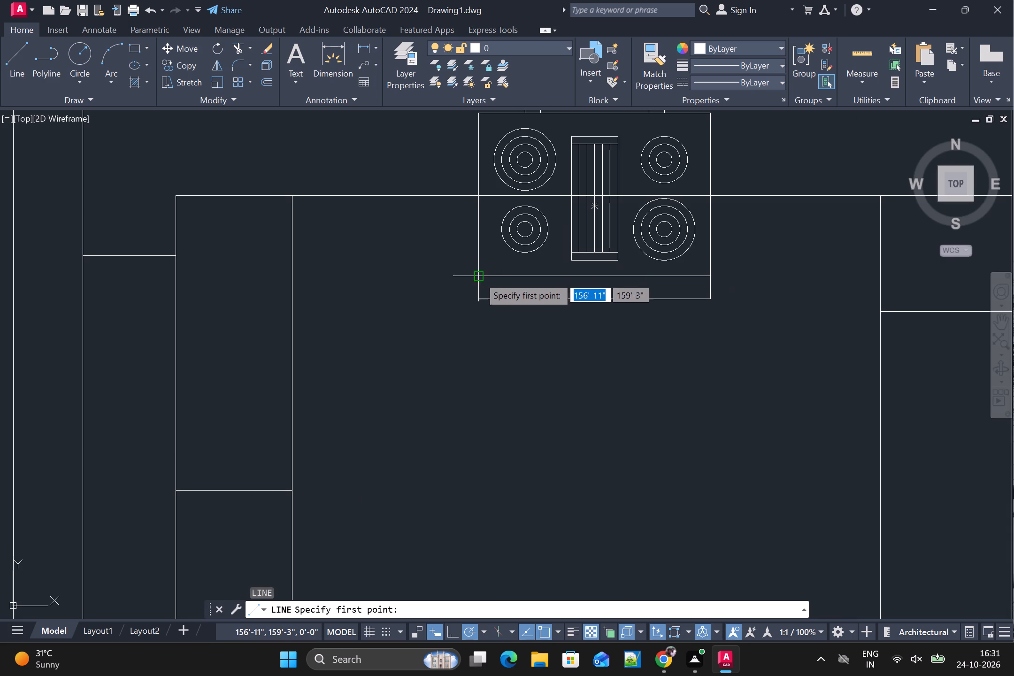
left_click(481, 275)
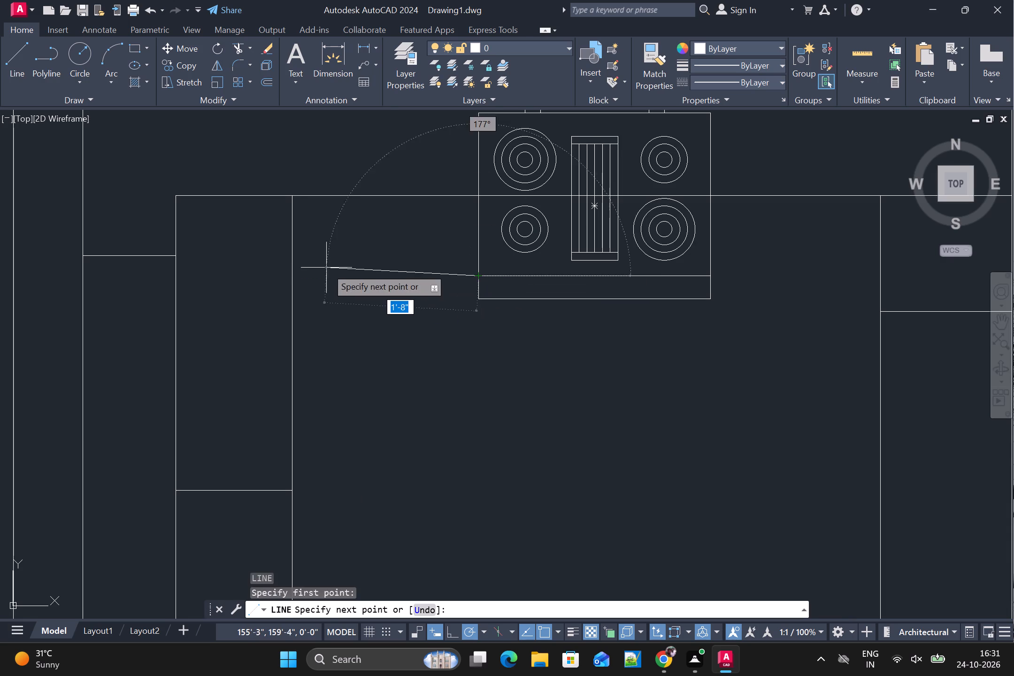
left_click(294, 276)
key("space")
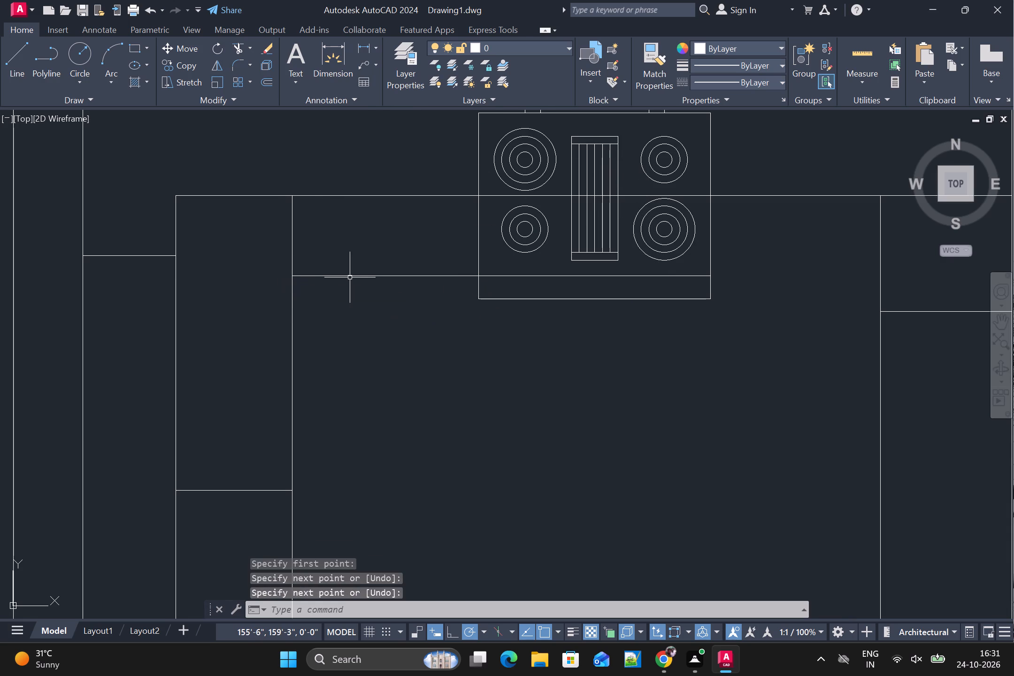
Trim away the part of the left counter's inner vertical line above the new horizontal line.
key("e")
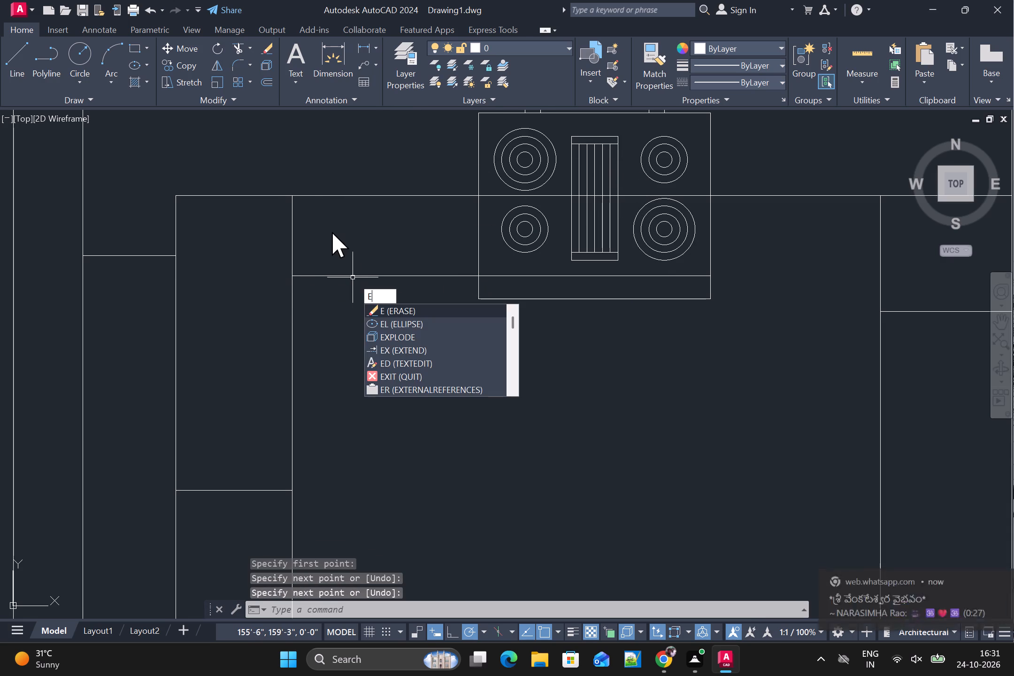
key("Escape")
type("TR")
key("space")
left_click_drag(325, 231, 260, 247)
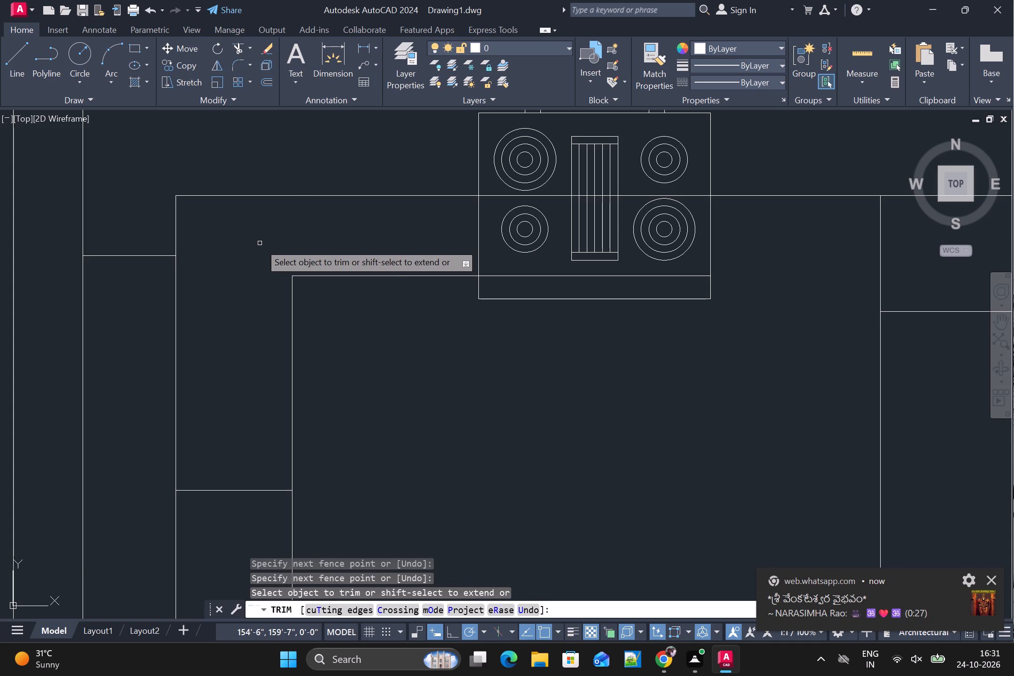
Trim away all segments of the top strip's horizontal line that run through the range-oven block, including those across the centre grille.
scroll(263, 247, "down", 1)
scroll(325, 254, "down", 1)
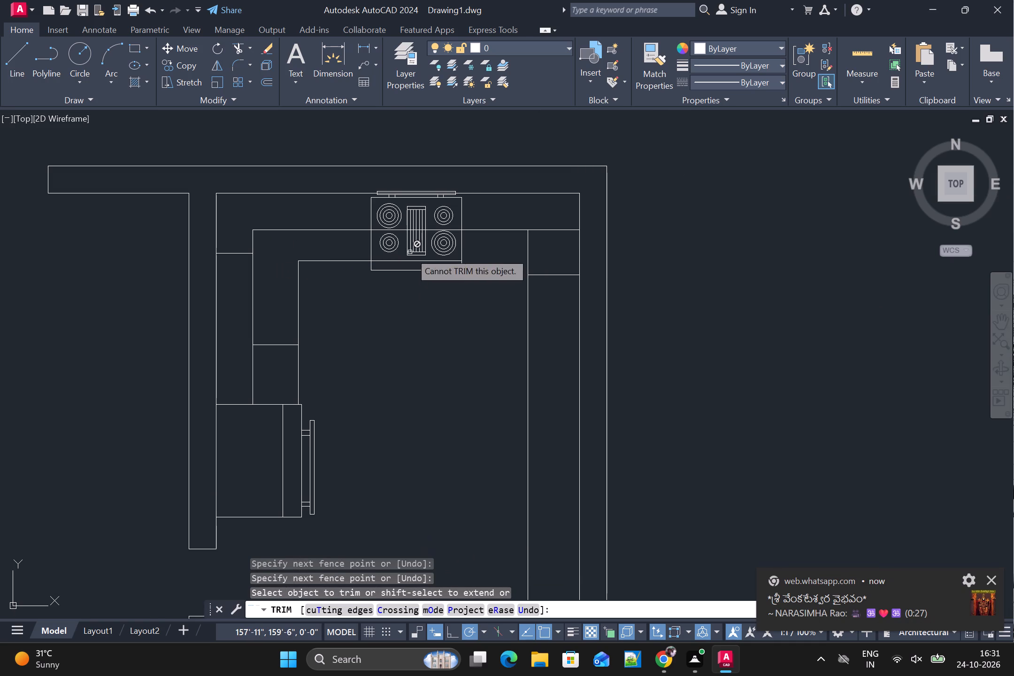
scroll(407, 244, "up", 1)
left_click_drag(400, 216, 399, 223)
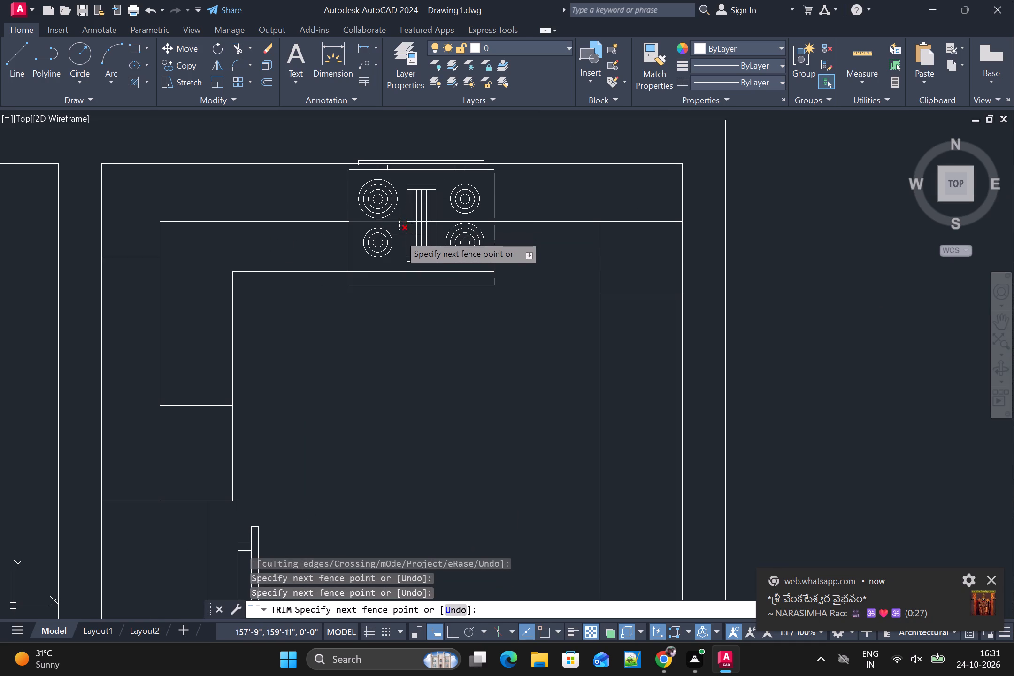
left_click(399, 235)
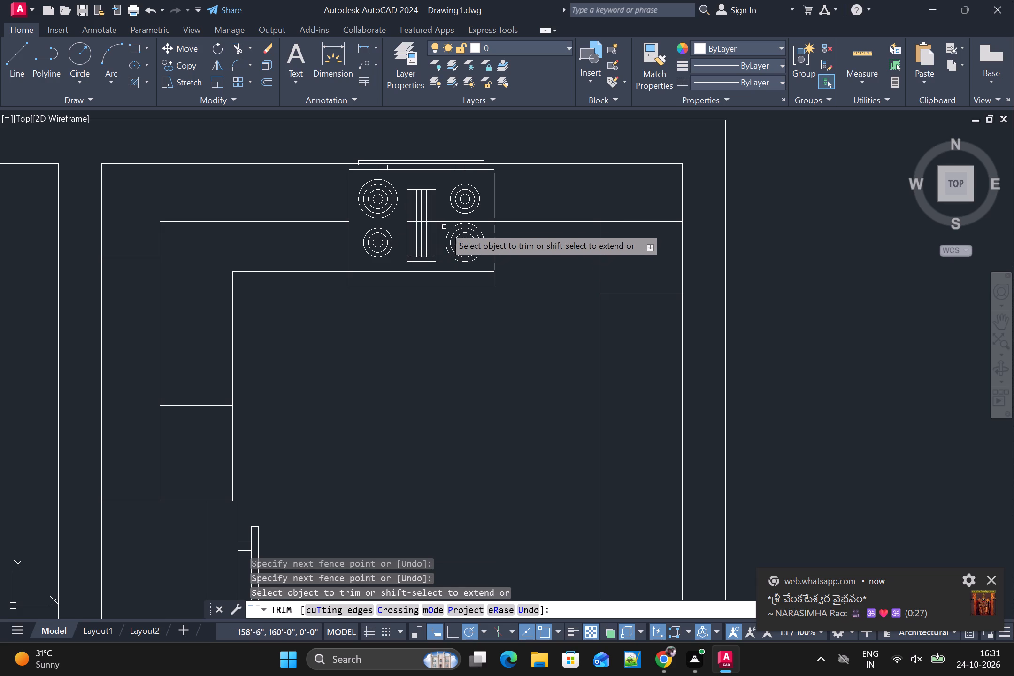
left_click_drag(448, 215, 446, 226)
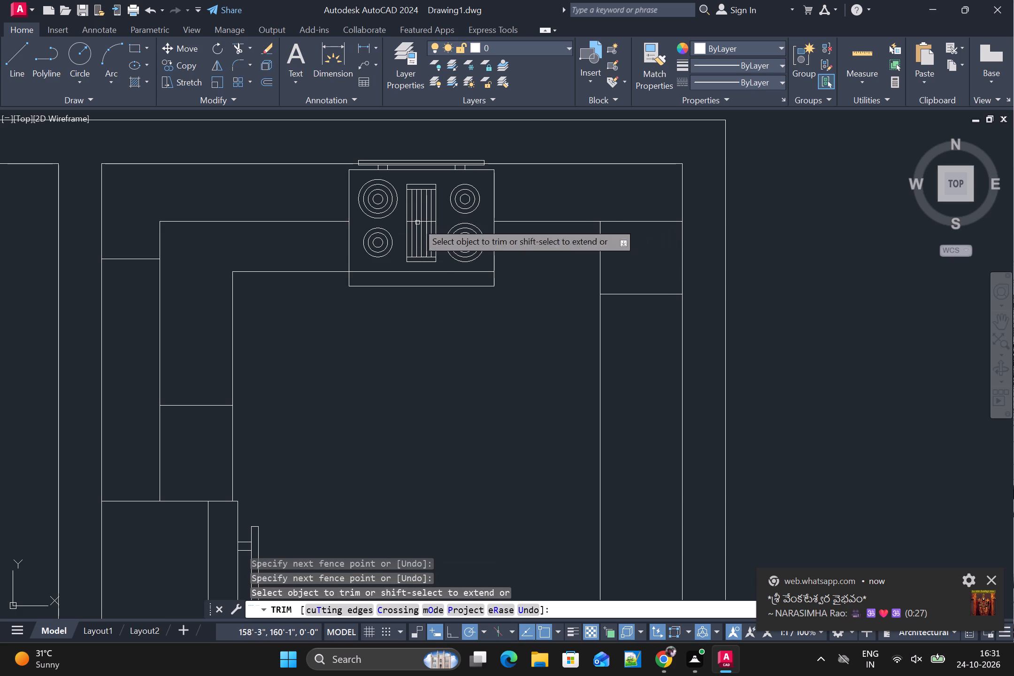
scroll(425, 222, "up", 3)
left_click_drag(433, 219, 433, 229)
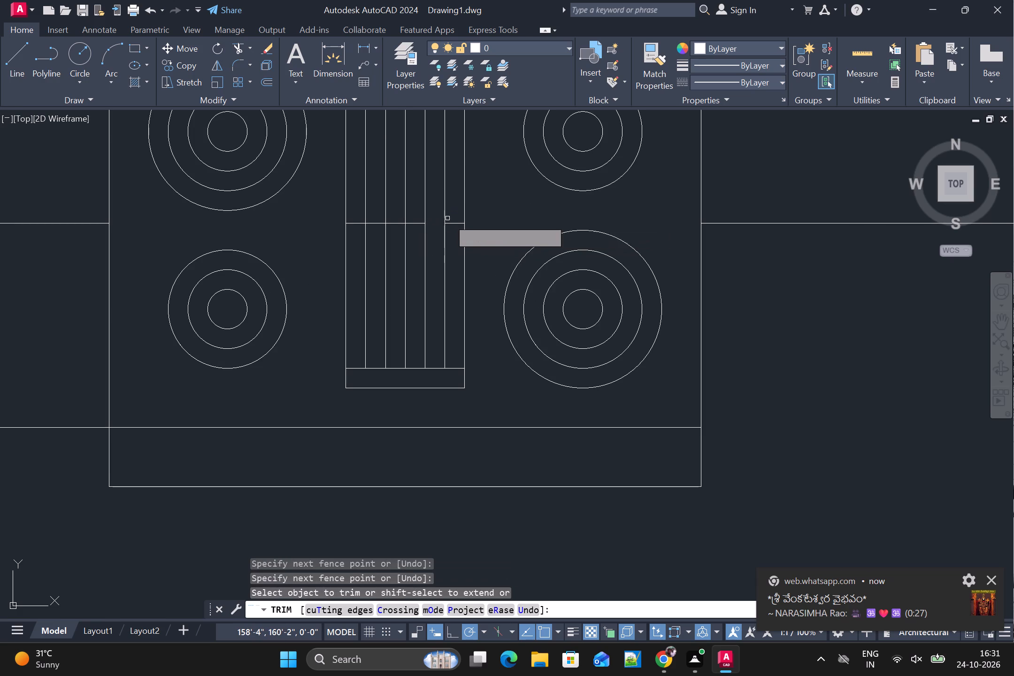
left_click_drag(453, 218, 453, 223)
left_click_drag(455, 217, 456, 229)
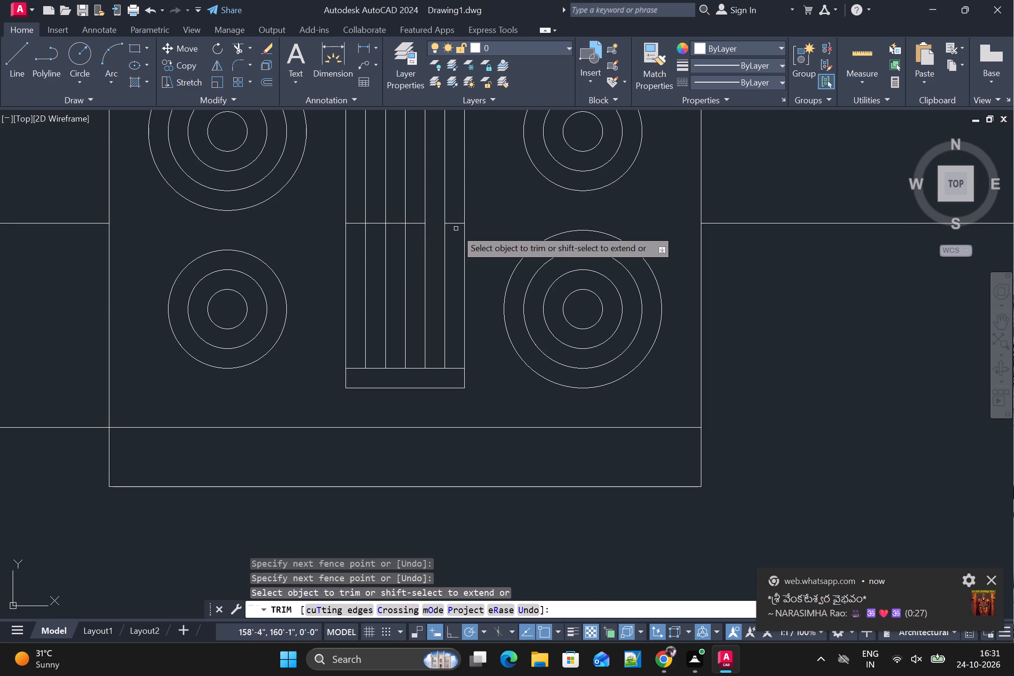
left_click_drag(452, 219, 450, 232)
scroll(448, 235, "down", 2)
scroll(424, 238, "up", 3)
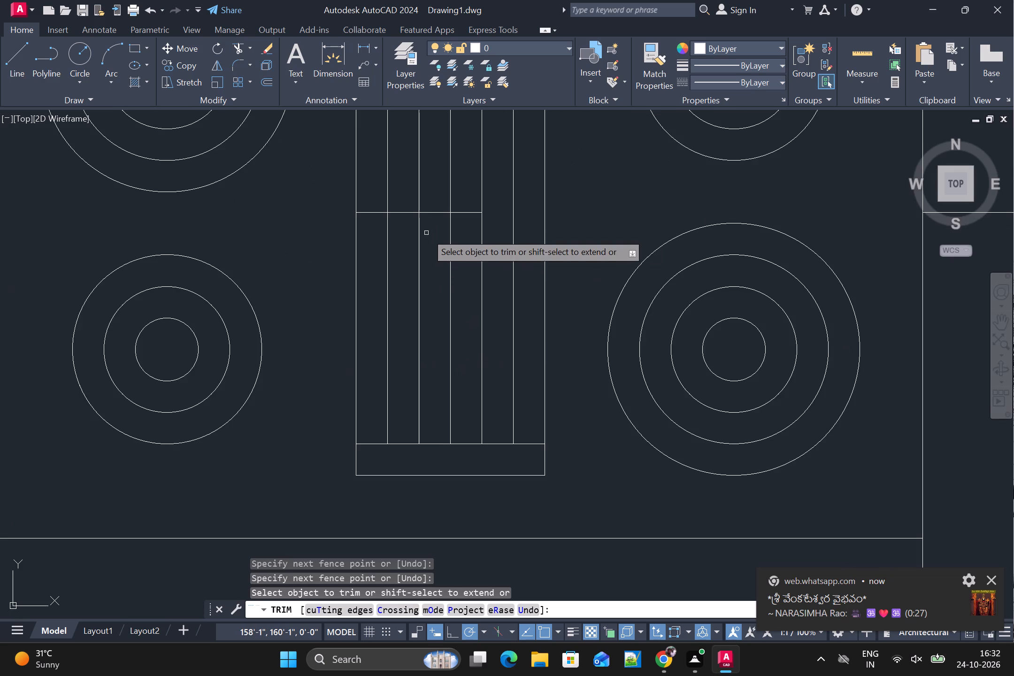
left_click_drag(433, 212, 433, 231)
left_click_drag(458, 210, 458, 228)
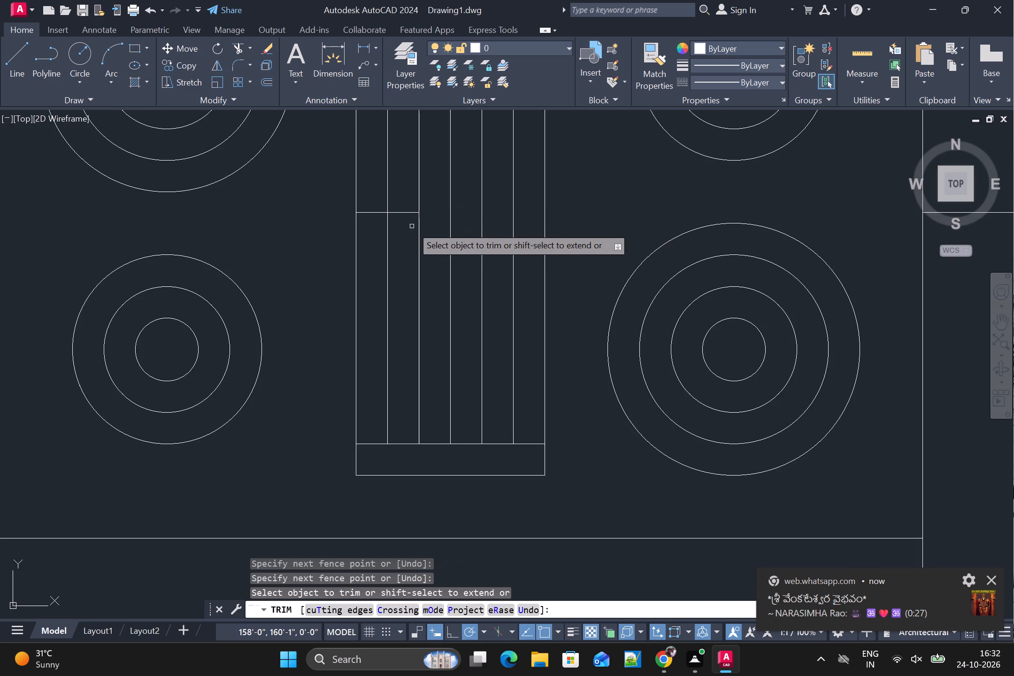
left_click_drag(410, 211, 409, 234)
left_click_drag(375, 210, 375, 233)
scroll(368, 236, "down", 4)
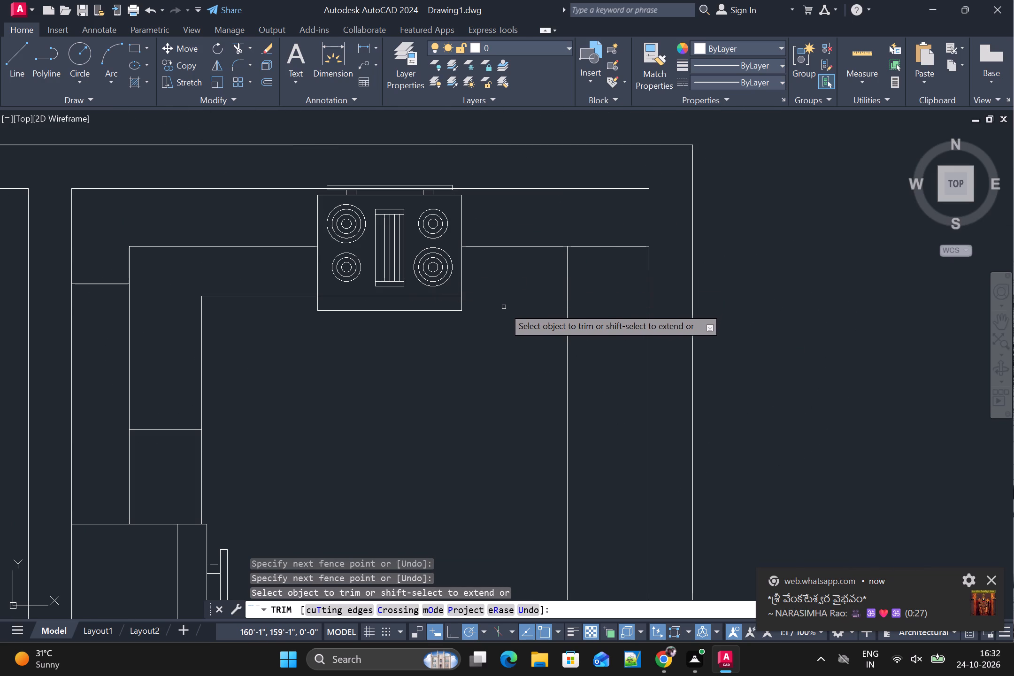
key("space")
Draw a horizontal line about 1'-10" long from the right end of the range's front line to the right counter's vertical line.
key("l")
key("space")
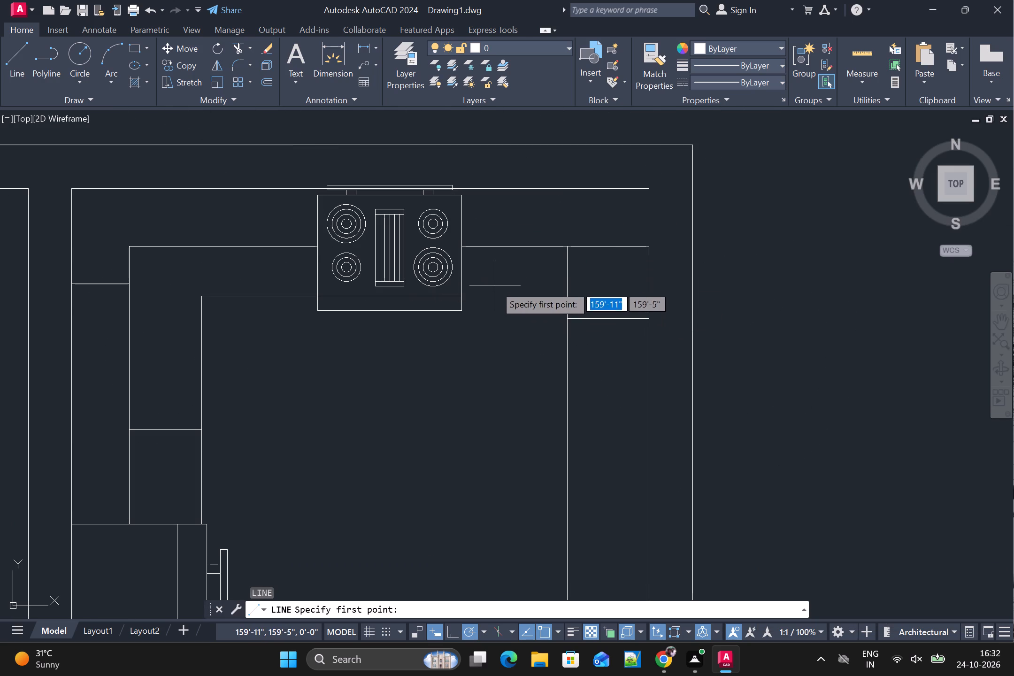
left_click_drag(463, 297, 471, 298)
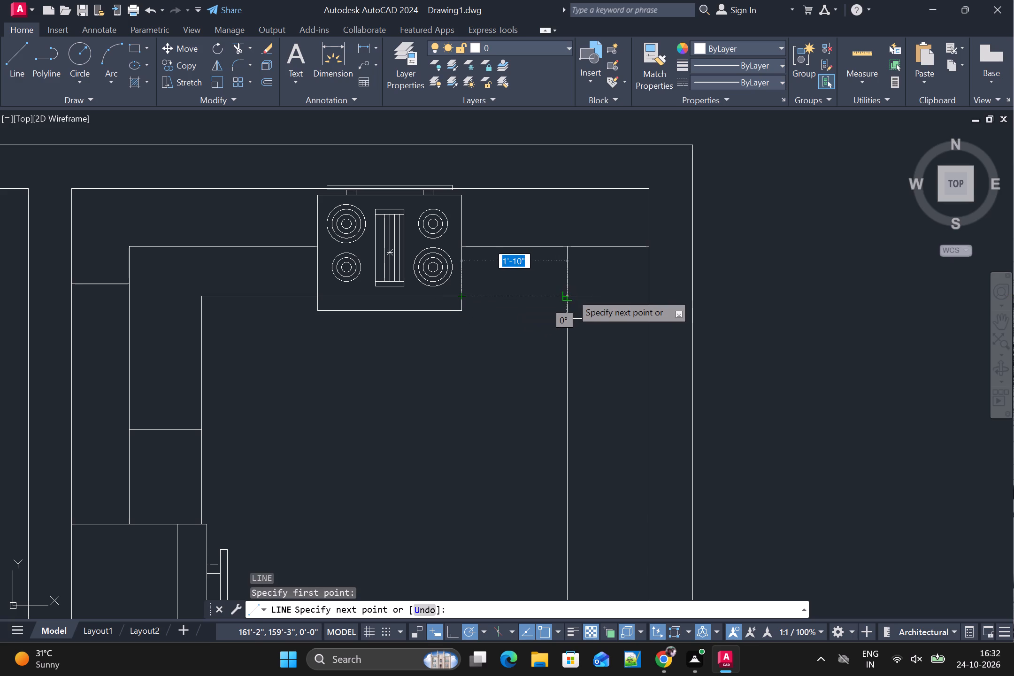
left_click(570, 293)
key("space")
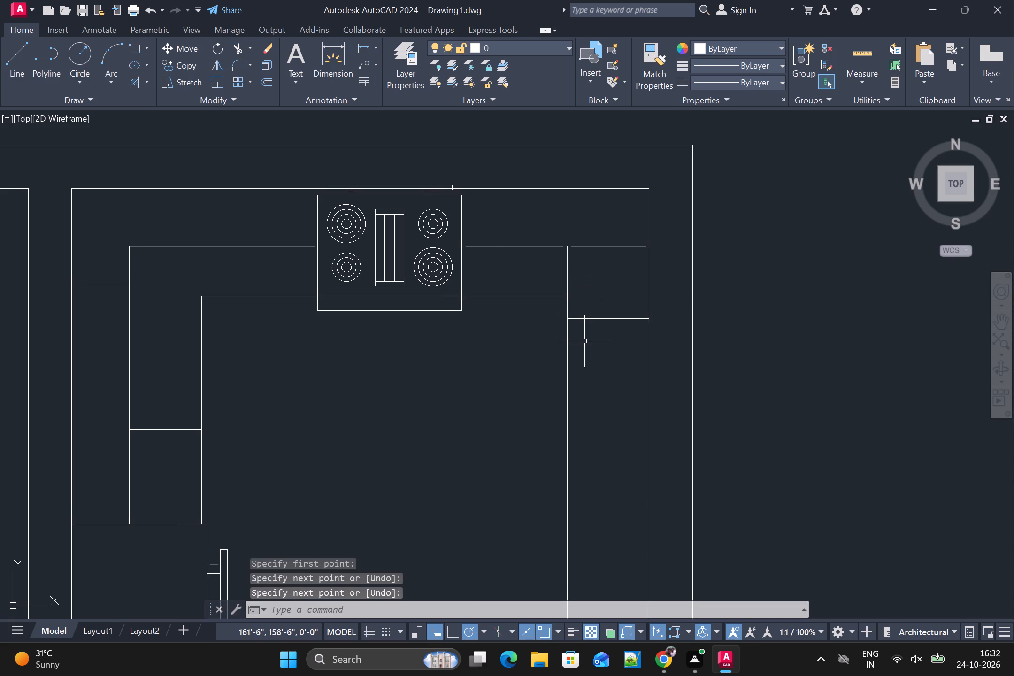
key("Escape")
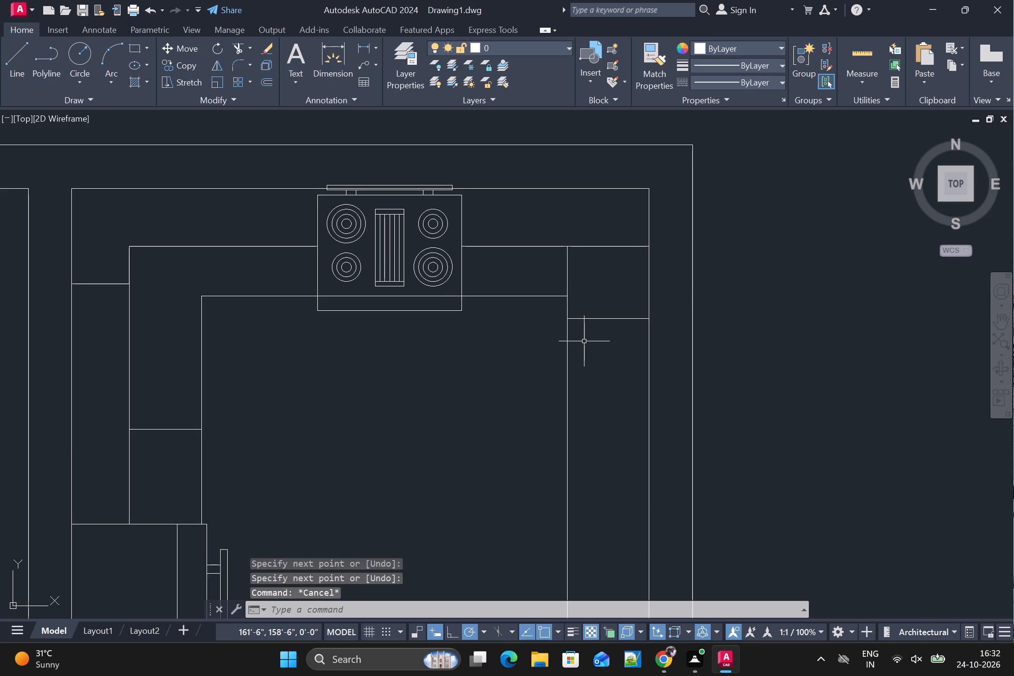
Trim away the right counter's vertical line above the new horizontal line, and the short horizontal line crossing the right counter.
type("TR")
key("space")
left_click_drag(593, 278, 559, 275)
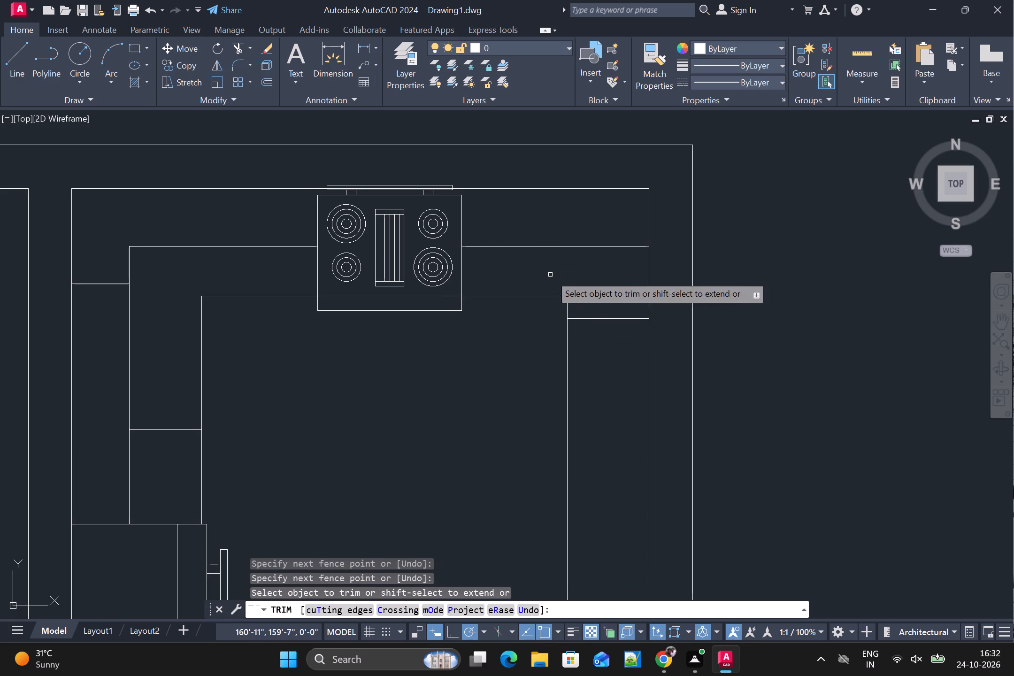
scroll(572, 279, "down", 1)
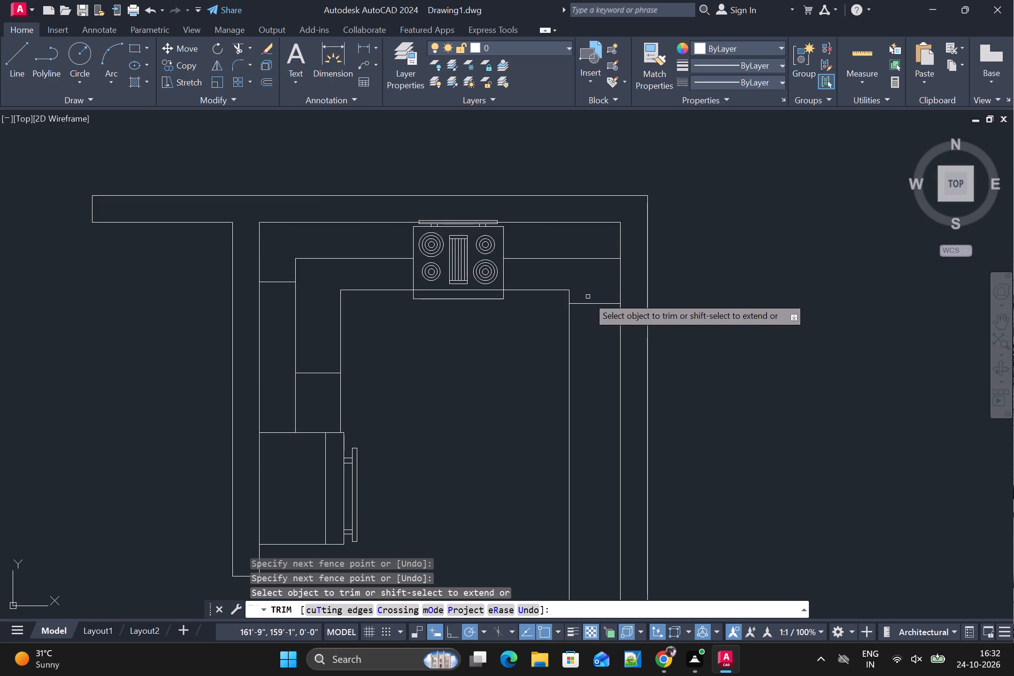
left_click_drag(591, 291, 593, 316)
scroll(589, 323, "down", 1)
middle_click_drag(598, 331, 580, 331)
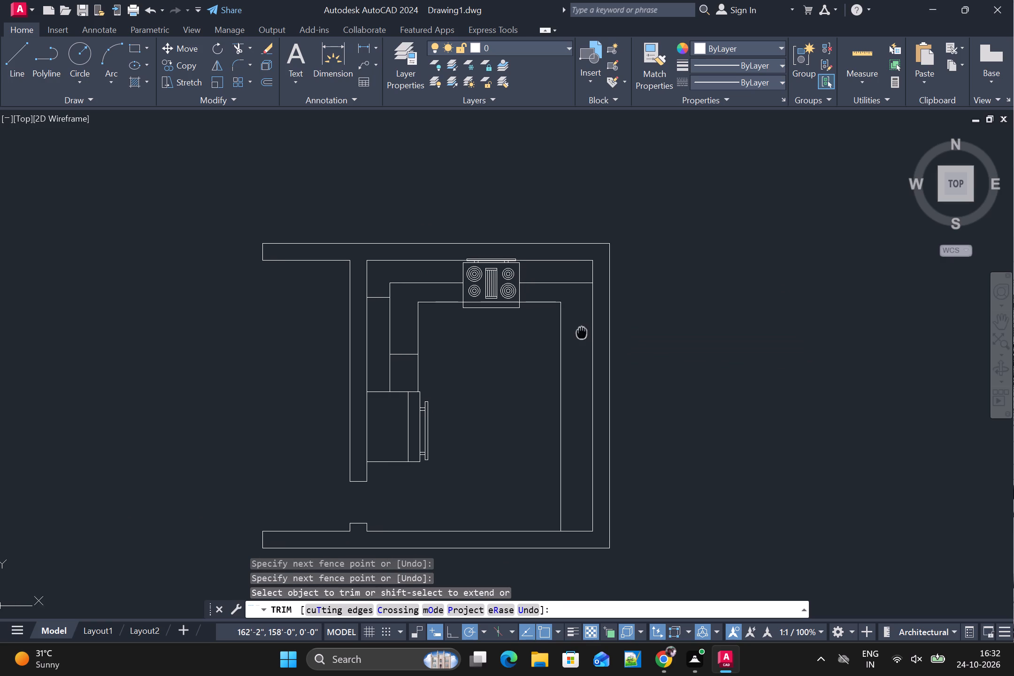
middle_click_drag(580, 331, 566, 328)
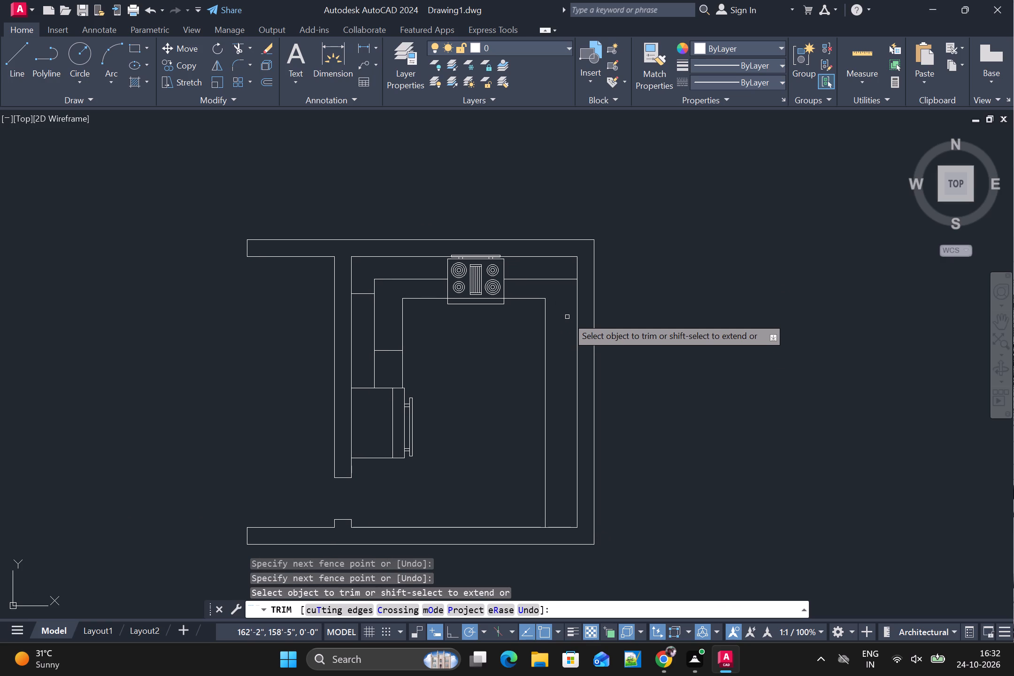
key("space")
Draw a vertical line about 1' long across the top strip, between the left counter and the range-oven block.
type("L")
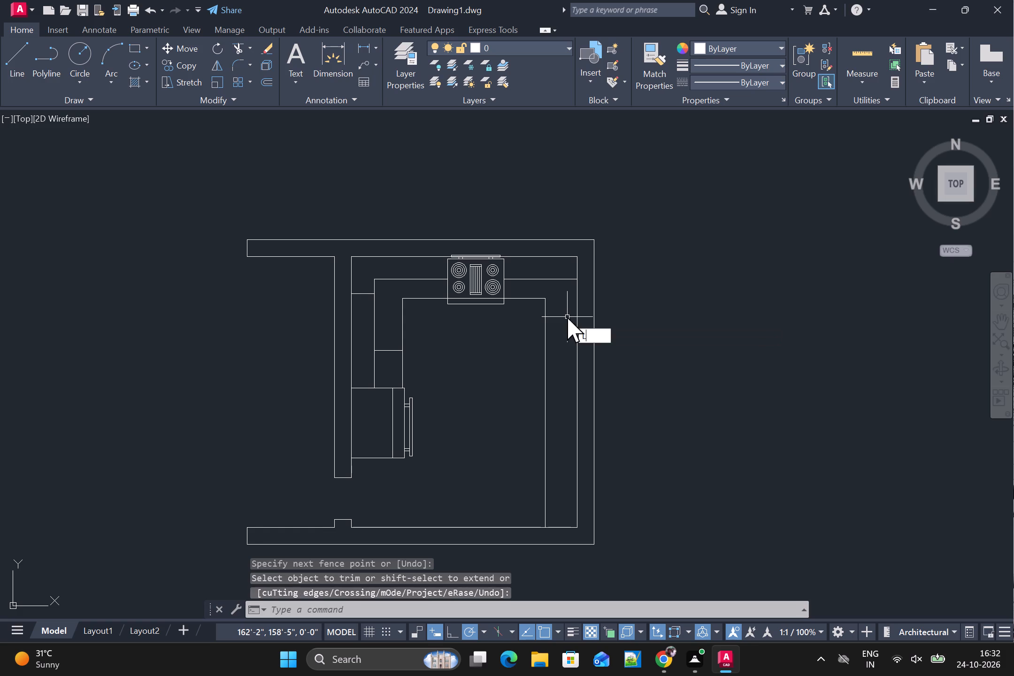
key("space")
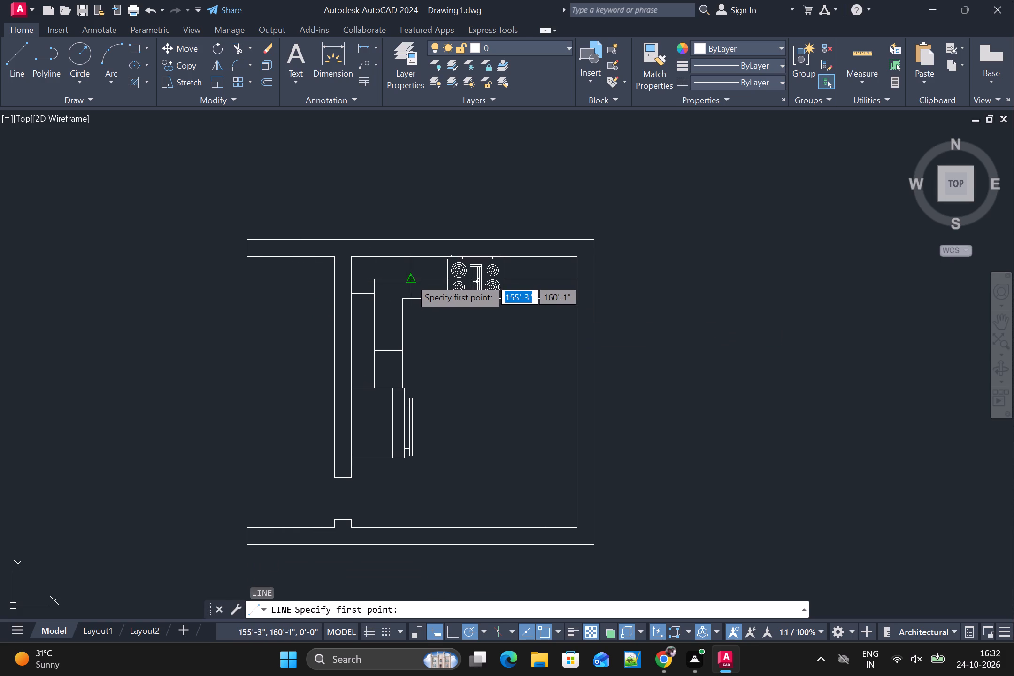
left_click(410, 278)
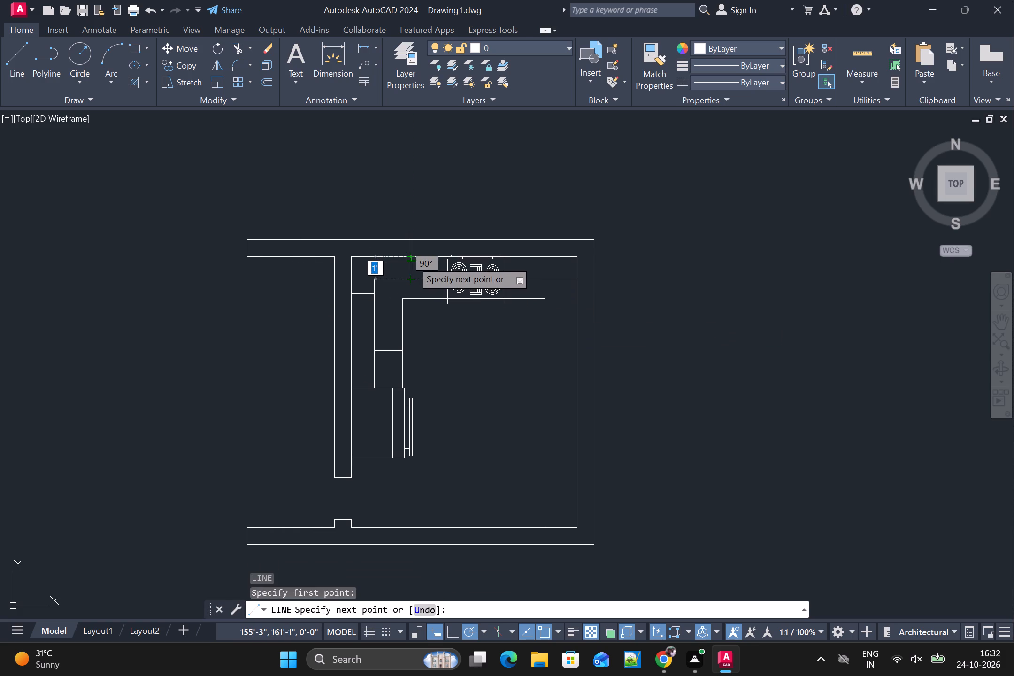
left_click(412, 260)
key("space")
scroll(443, 283, "down", 1)
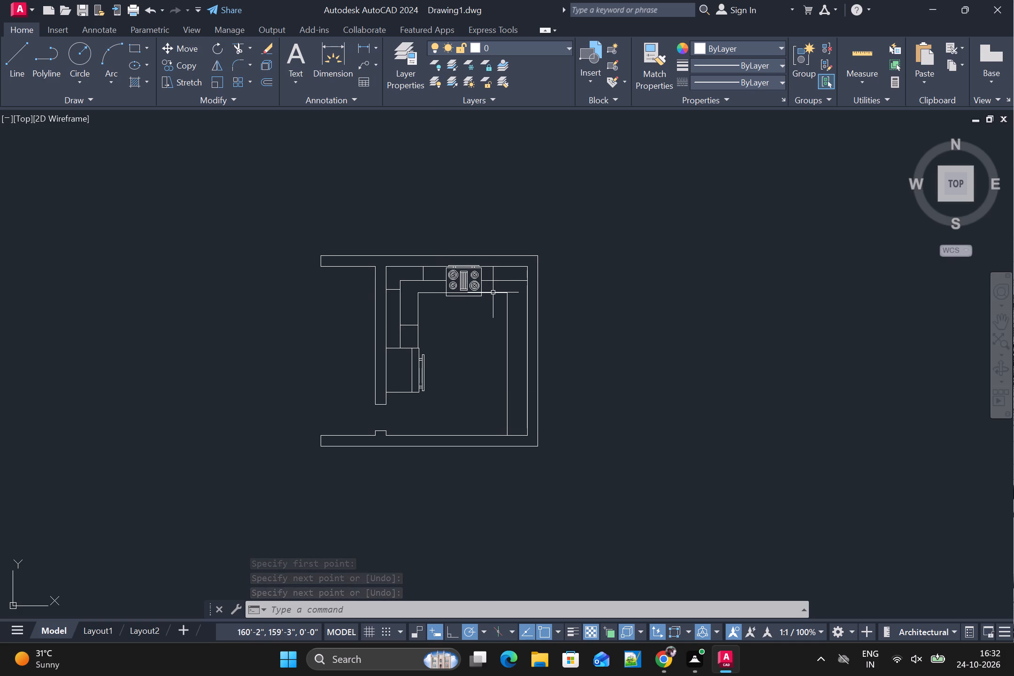
Draw a vertical line across the top strip to the right of the range-oven block, up to the wall's inner face.
key("space")
scroll(498, 280, "up", 1)
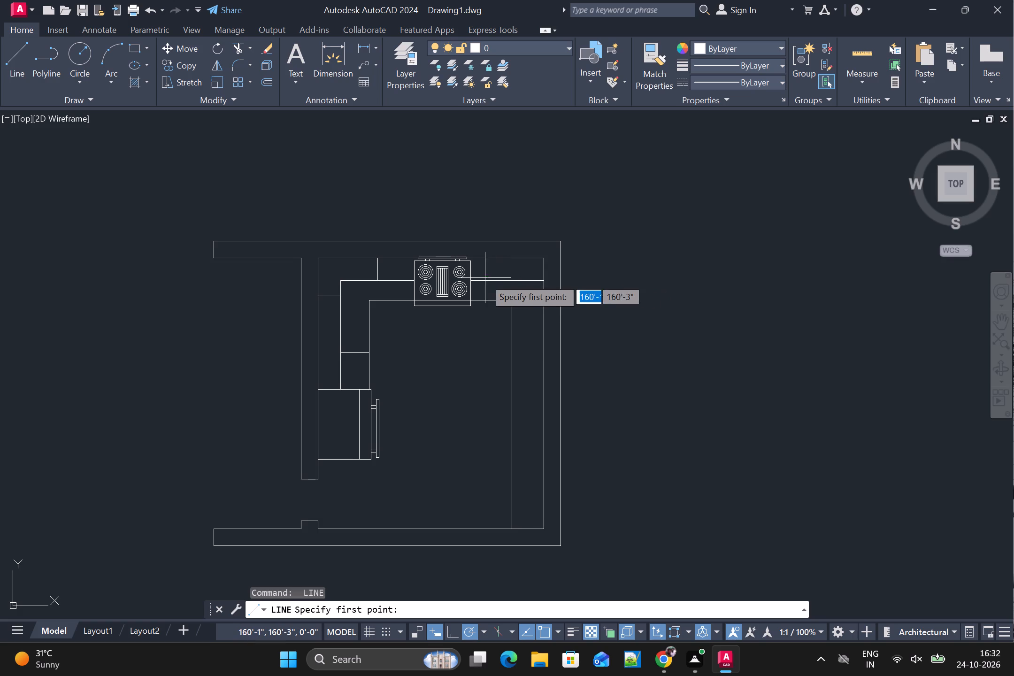
scroll(482, 279, "up", 2)
left_click(506, 284)
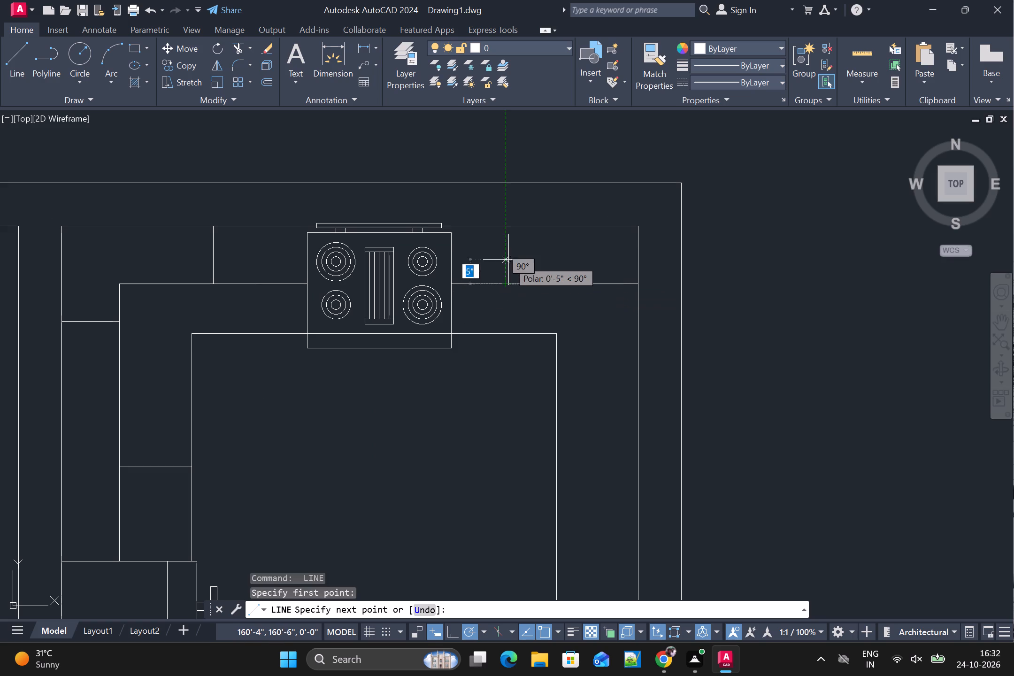
left_click(506, 228)
key("space")
scroll(530, 283, "down", 2)
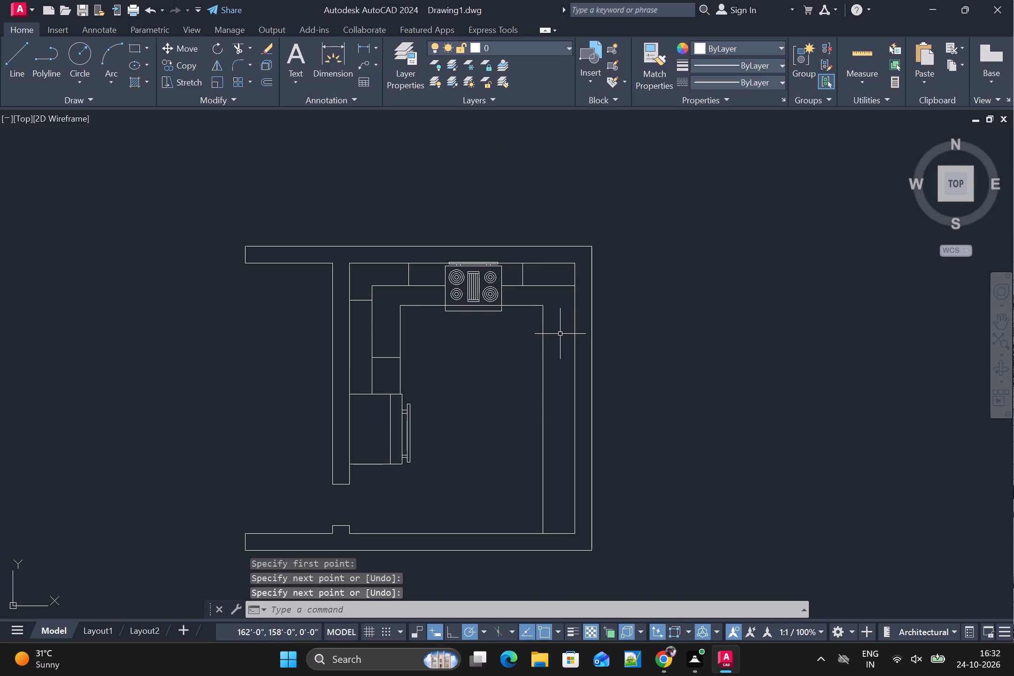
Draw a horizontal line about 1'-5" long across the right counter, a short way below its upper inner corner.
key("space")
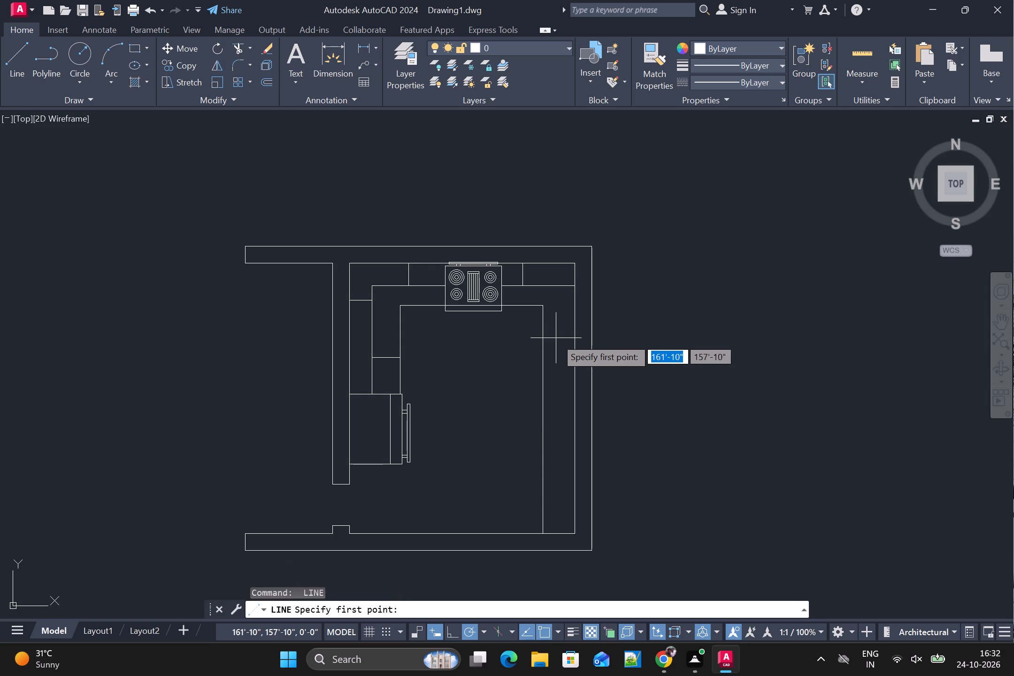
scroll(556, 339, "up", 1)
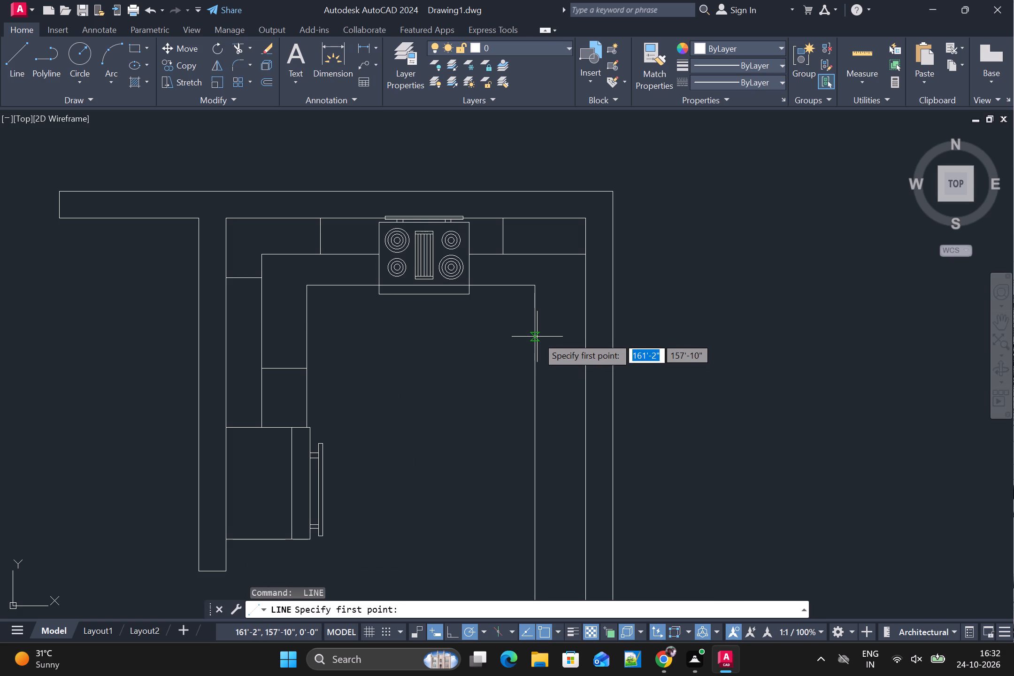
left_click(536, 337)
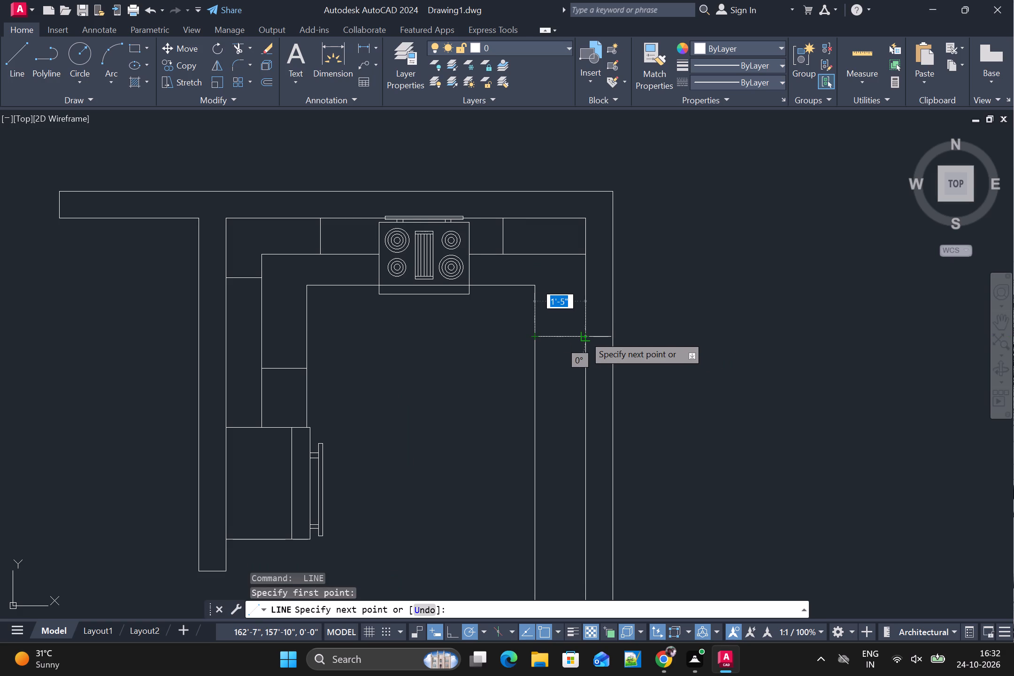
left_click(585, 334)
key("space")
scroll(579, 346, "down", 3)
scroll(576, 392, "up", 2)
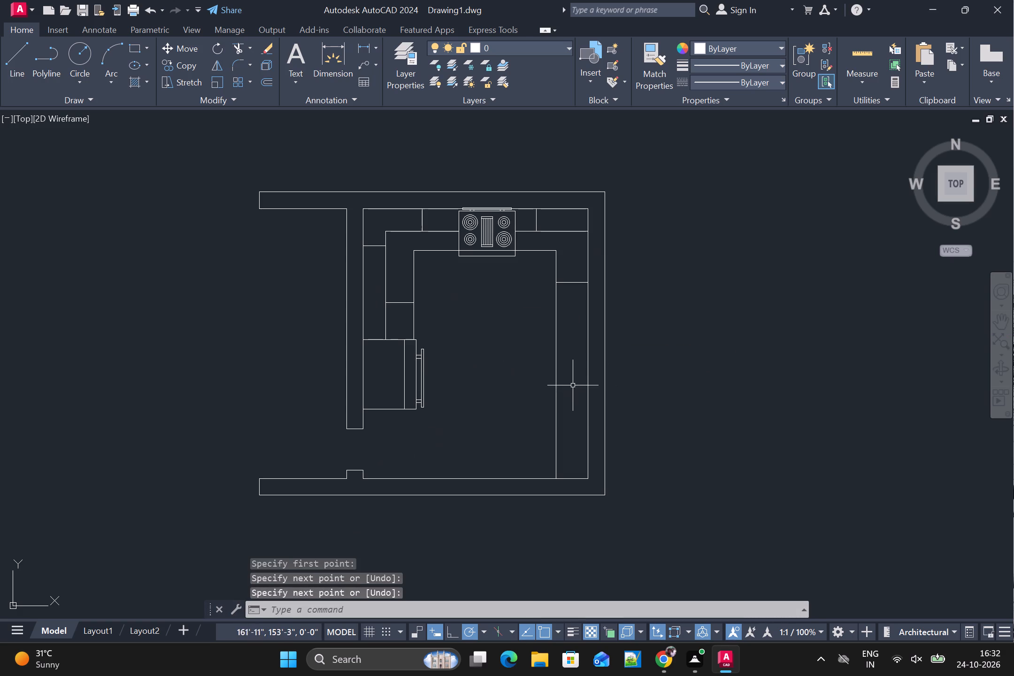
middle_click_drag(570, 384, 562, 399)
scroll(572, 378, "up", 1)
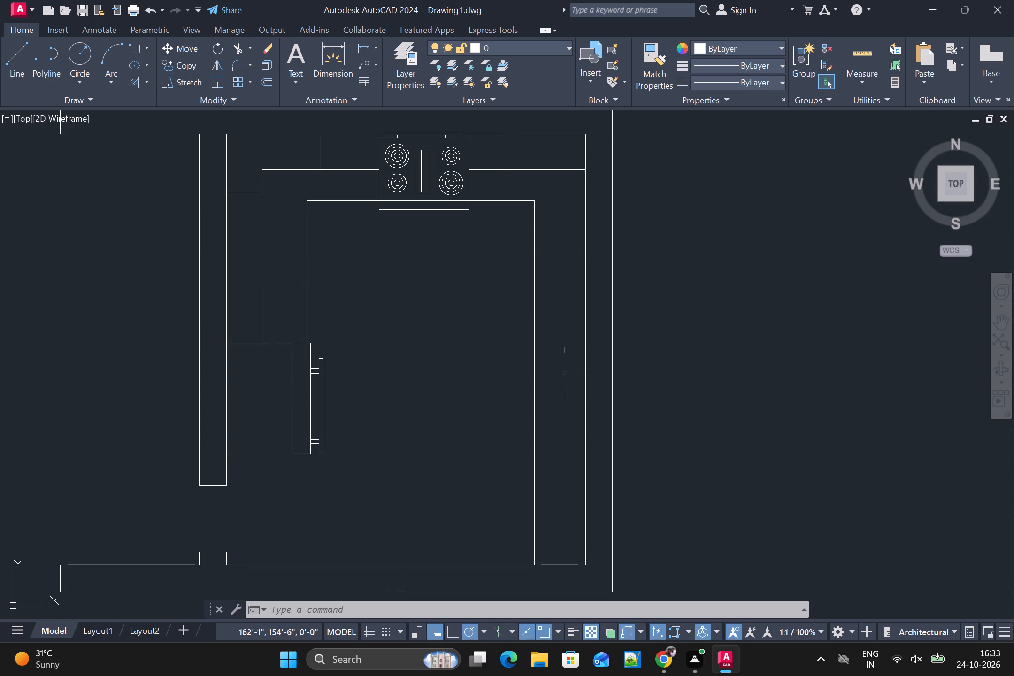
Offset the horizontal line across the right counter 15" downward, using the Through option.
key("o")
key("Return")
key("t")
key("Return")
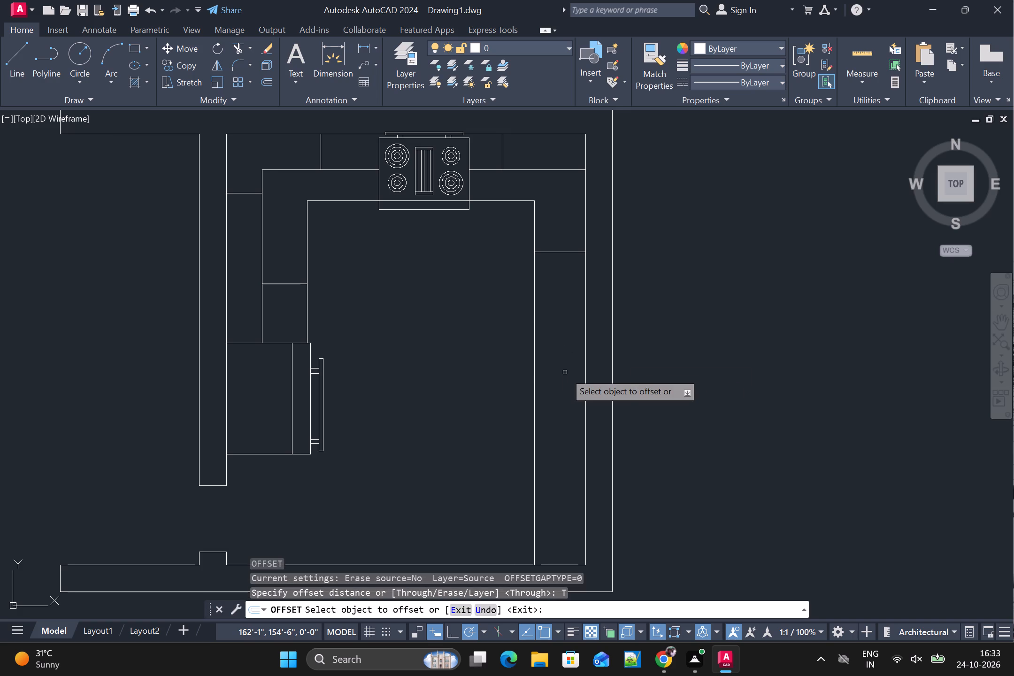
left_click(572, 253)
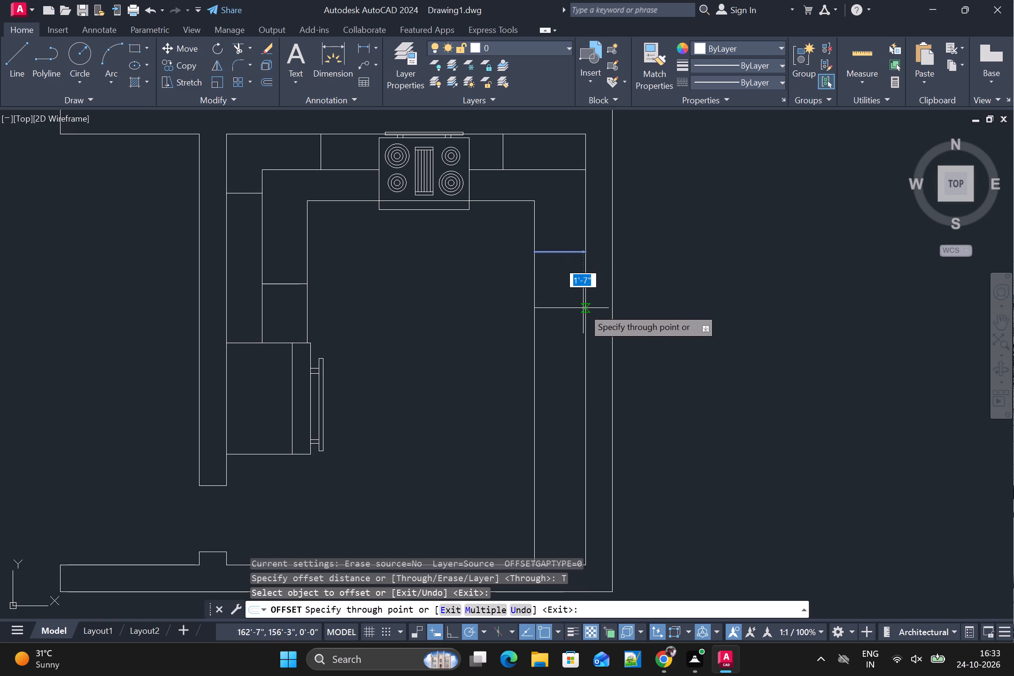
type("15\"")
key("Return")
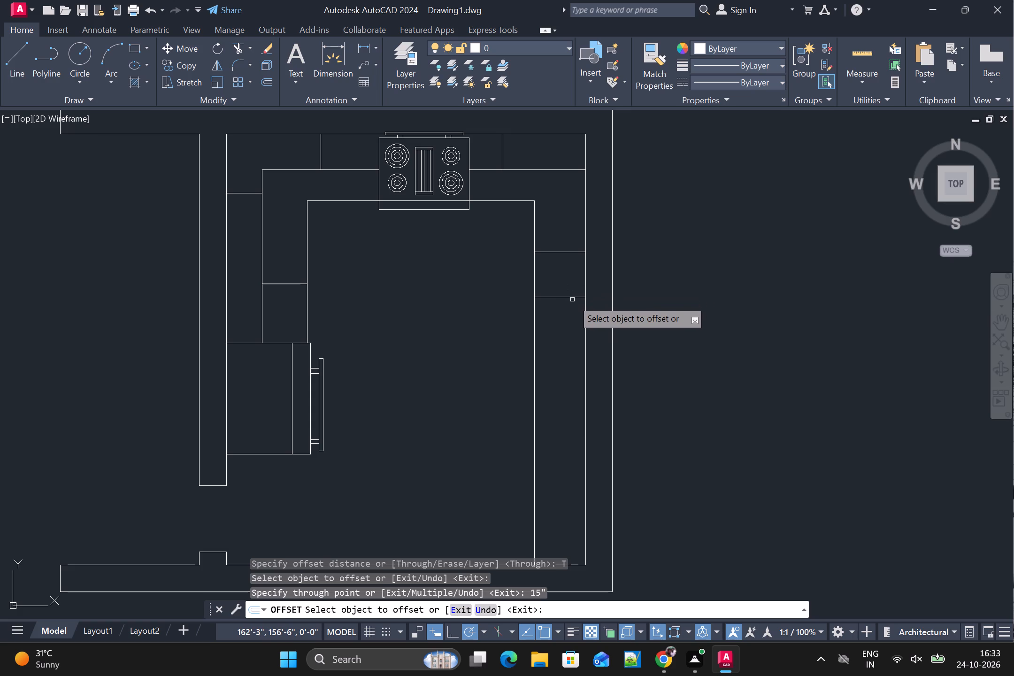
Offset the lower dividing line of the right counter a further 30" downward.
left_click(572, 298)
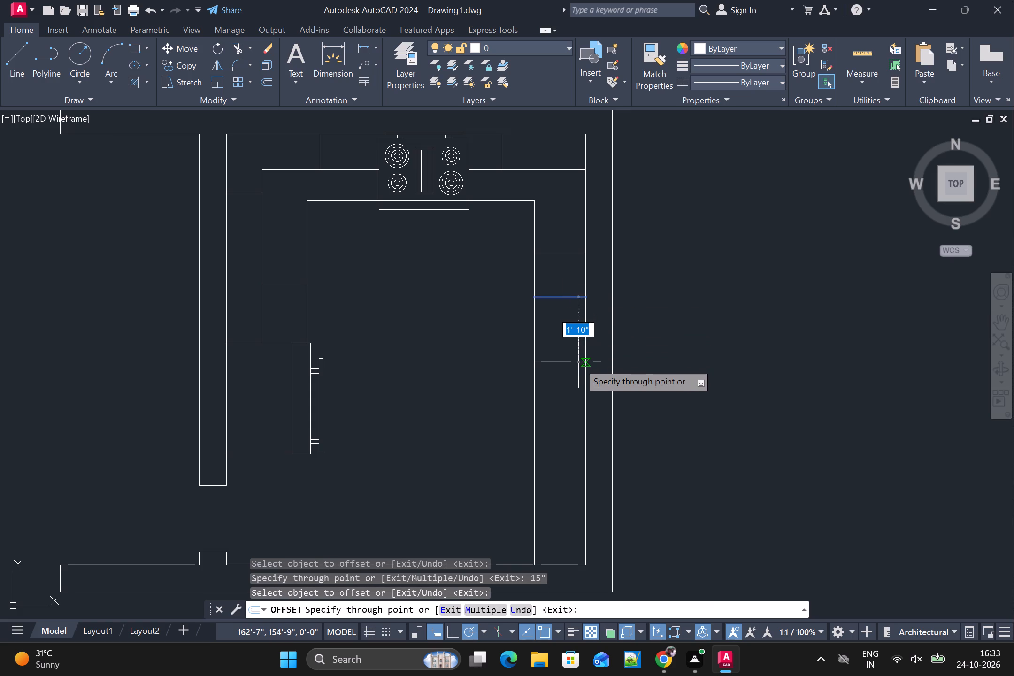
type("30\"")
key("Return")
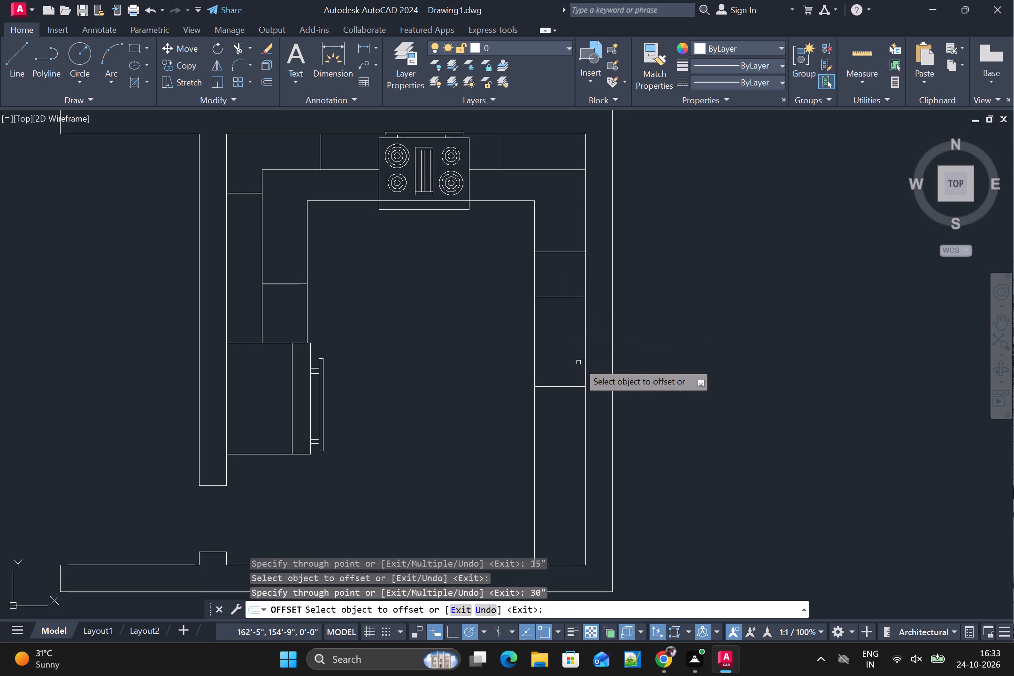
Offset the lowest dividing line of the right counter about 2'-1" downward.
scroll(578, 362, "down", 1)
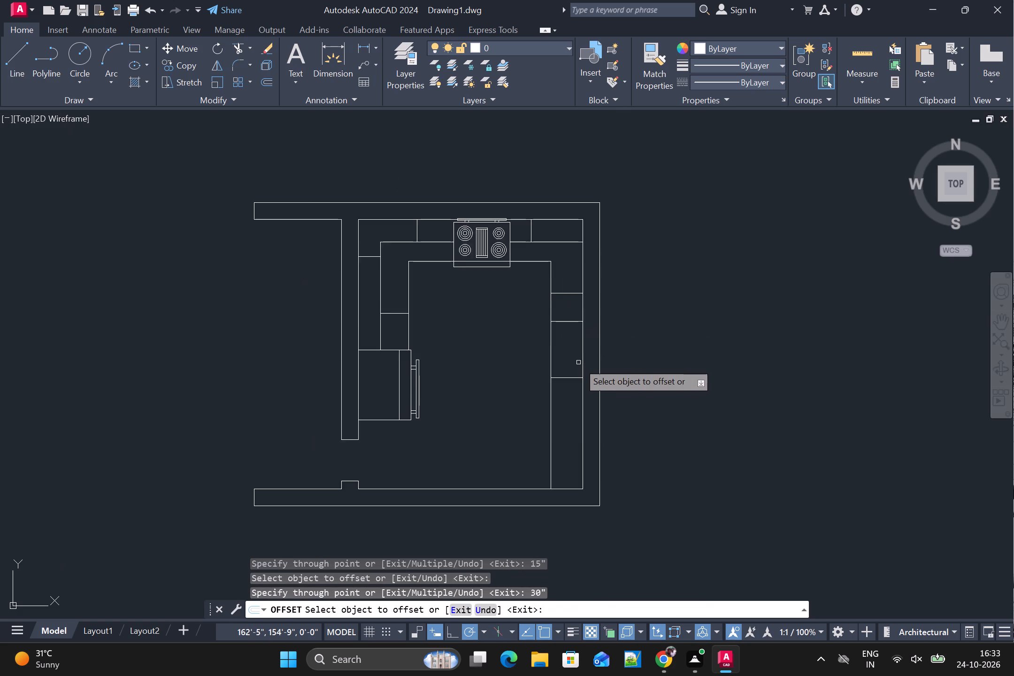
scroll(578, 362, "down", 1)
scroll(585, 382, "up", 1)
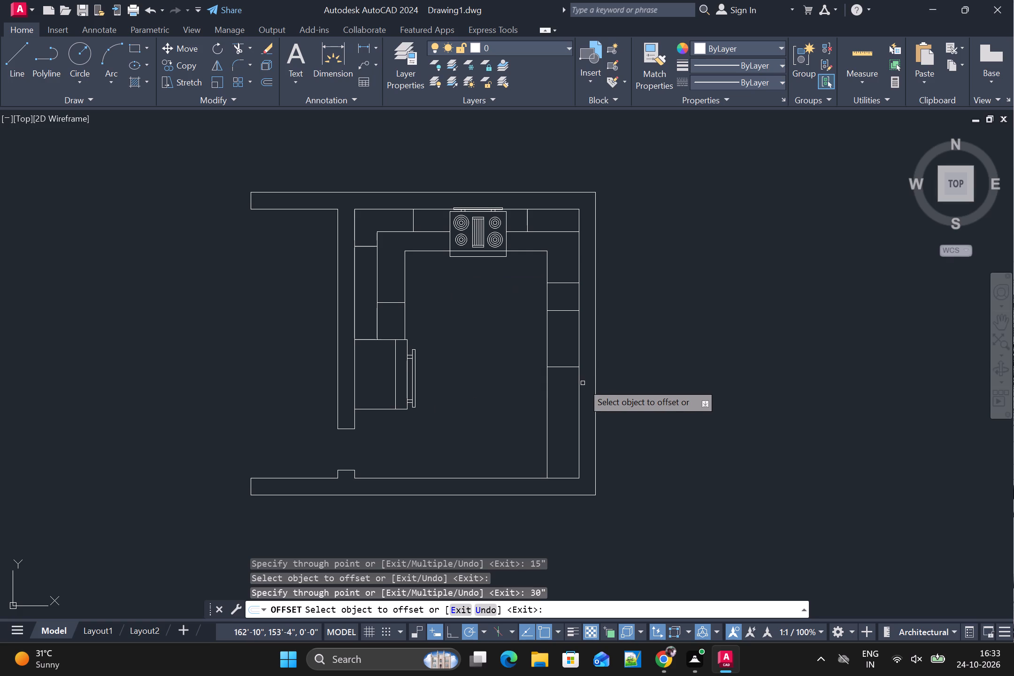
left_click(563, 367)
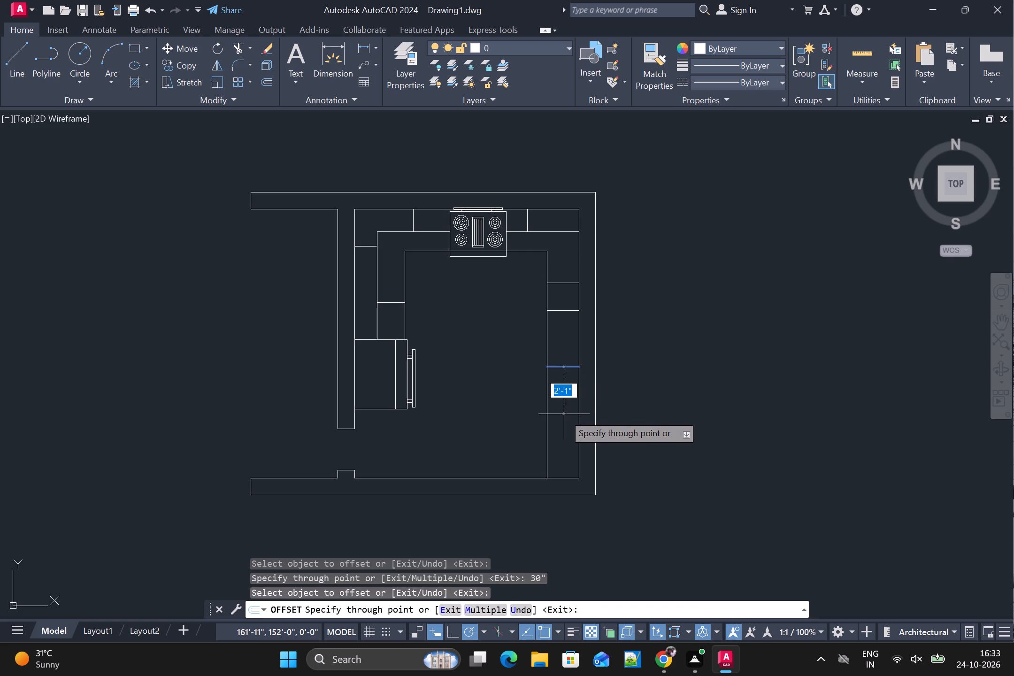
left_click(564, 414)
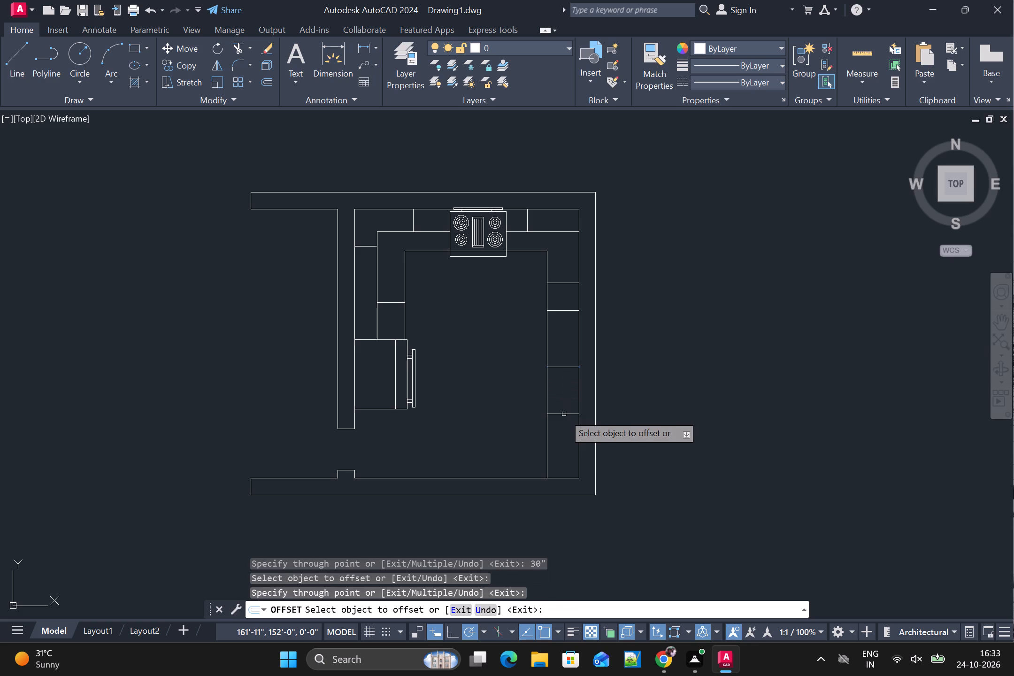
Examine the right counter's divisions and the overall kitchen layout, and leave the Offset command.
scroll(597, 424, "up", 1)
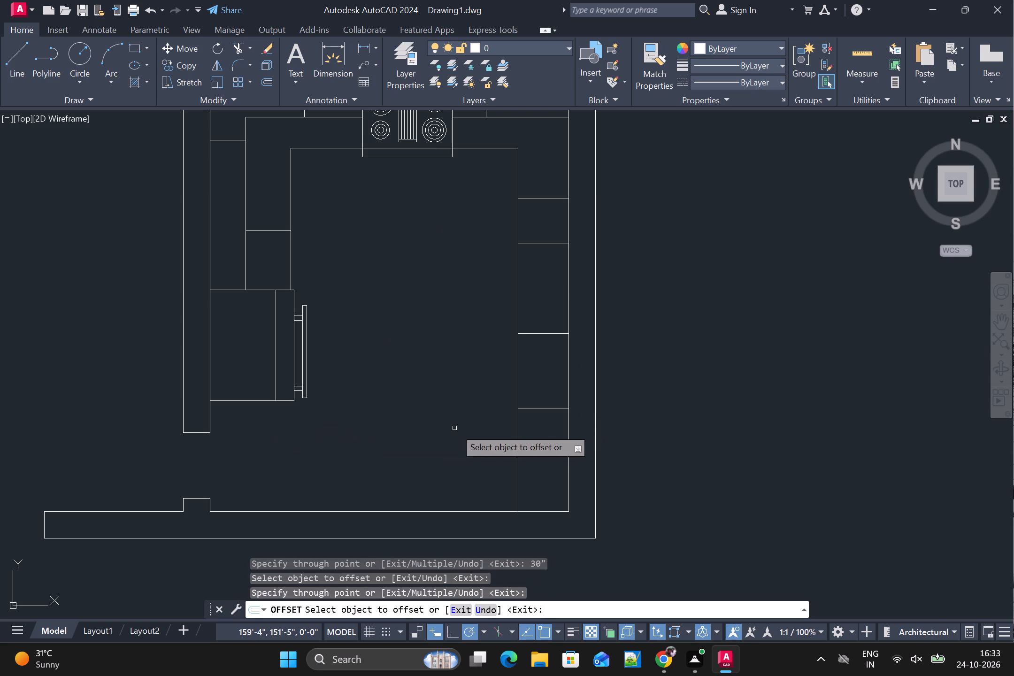
scroll(492, 397, "down", 1)
scroll(532, 341, "up", 2)
middle_click_drag(522, 347, 522, 352)
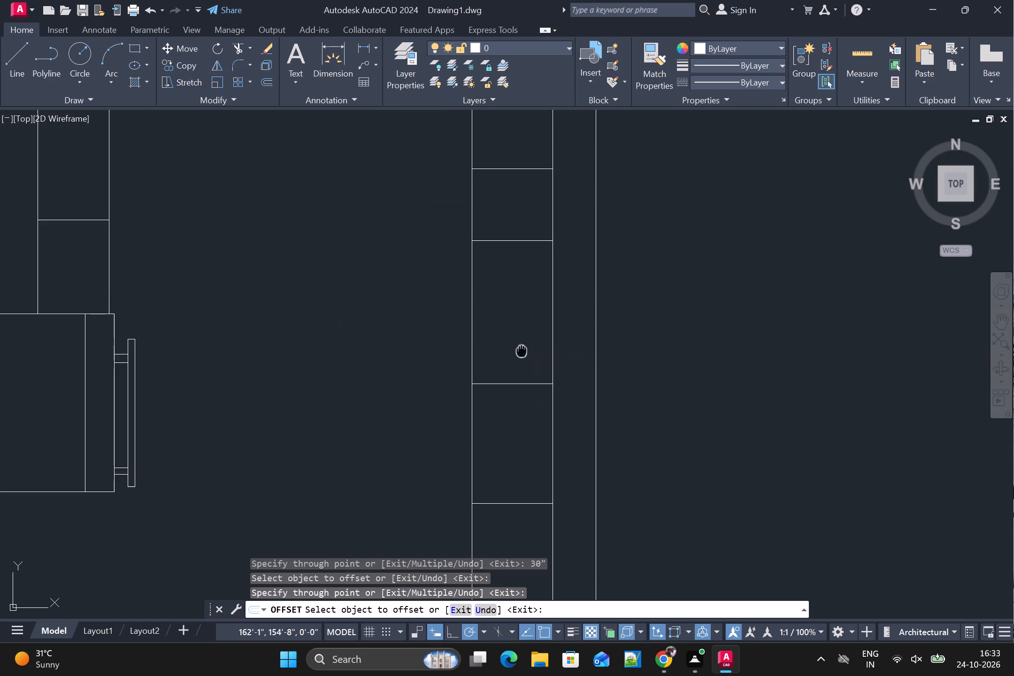
middle_click_drag(522, 352, 529, 386)
scroll(529, 386, "down", 2)
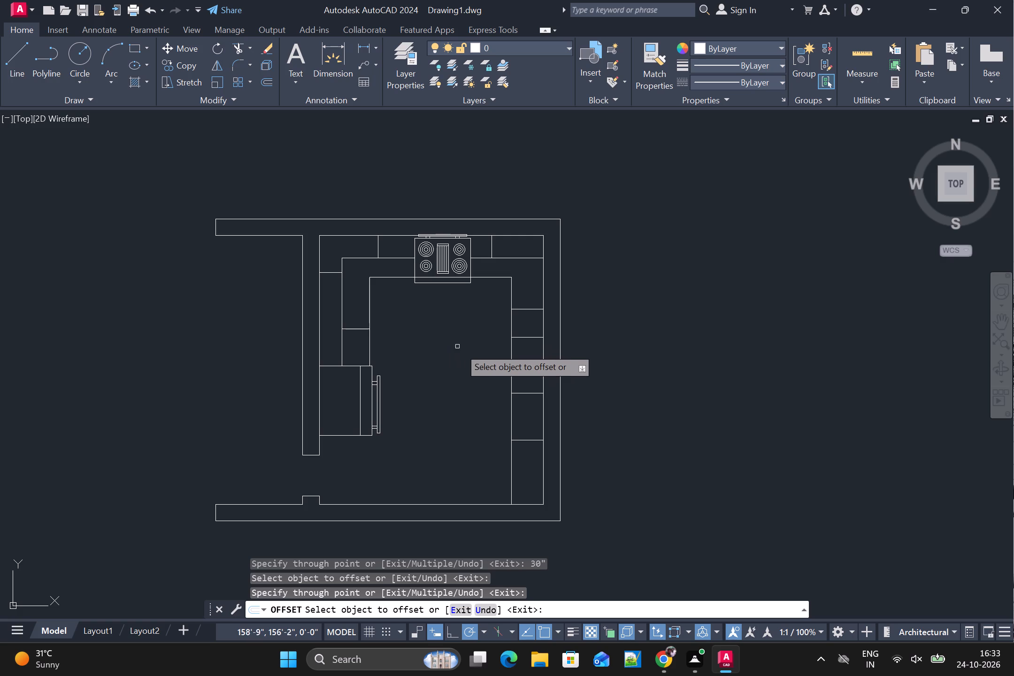
scroll(588, 360, "down", 1)
scroll(561, 415, "up", 1)
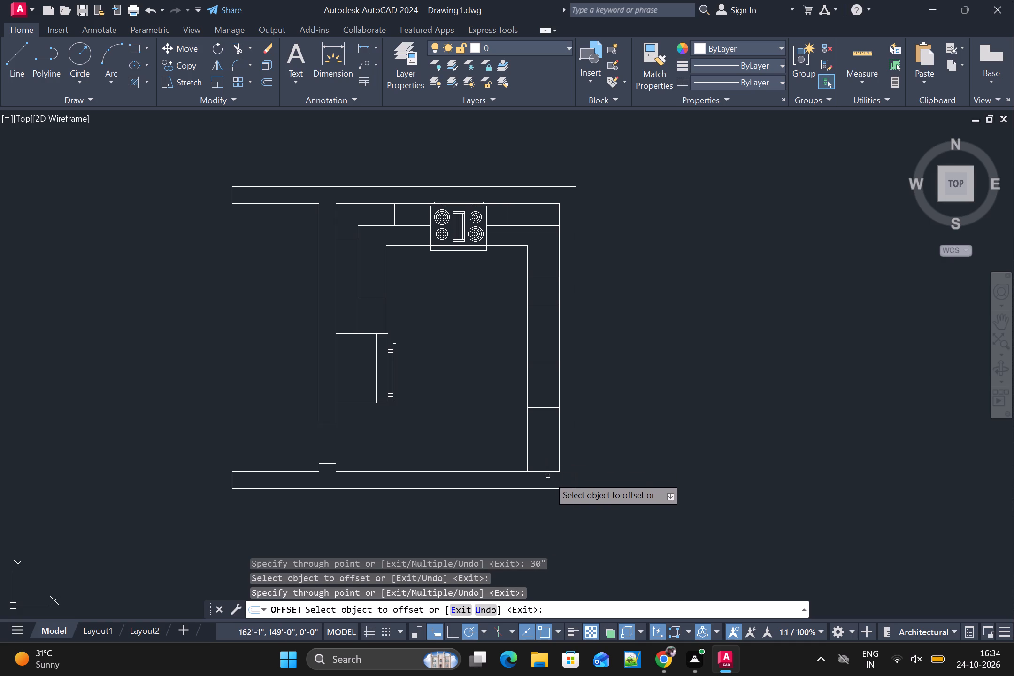
scroll(658, 383, "up", 2)
scroll(661, 400, "down", 2)
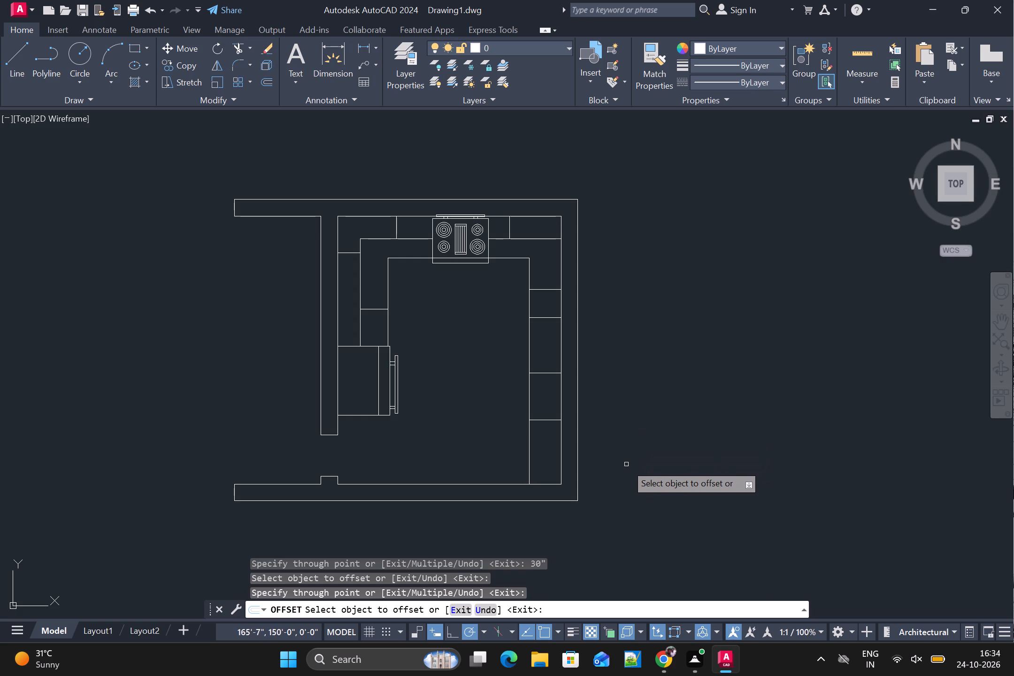
key("Escape")
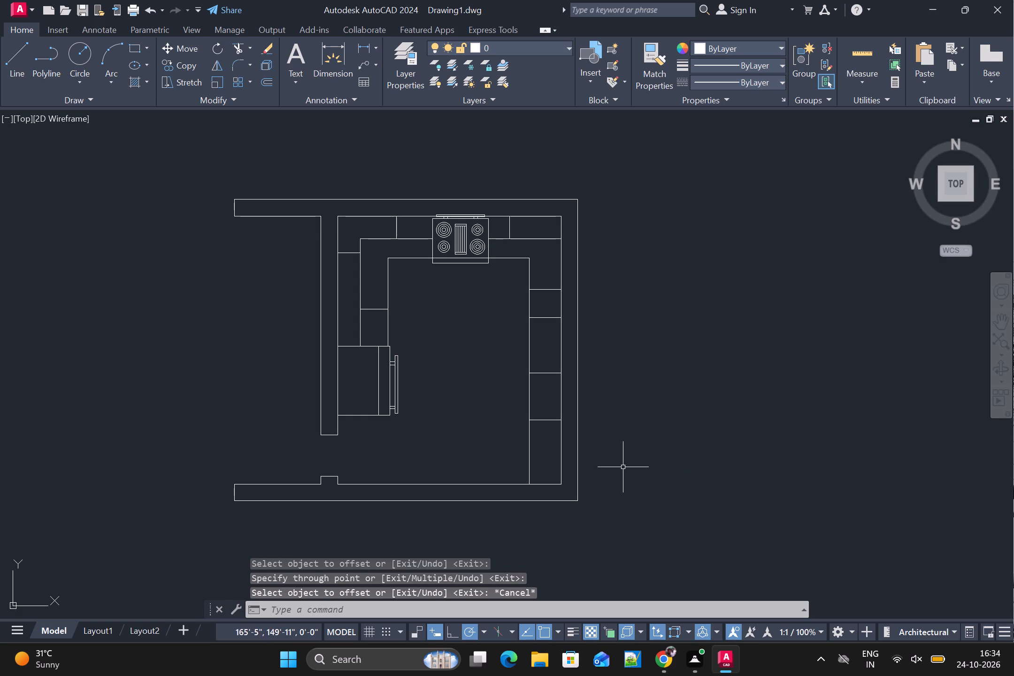
Insert the Door - Imperial block from the architectural tool palette in the empty area right of the plan, and close the palettes.
scroll(623, 467, "down", 1)
scroll(642, 453, "up", 1)
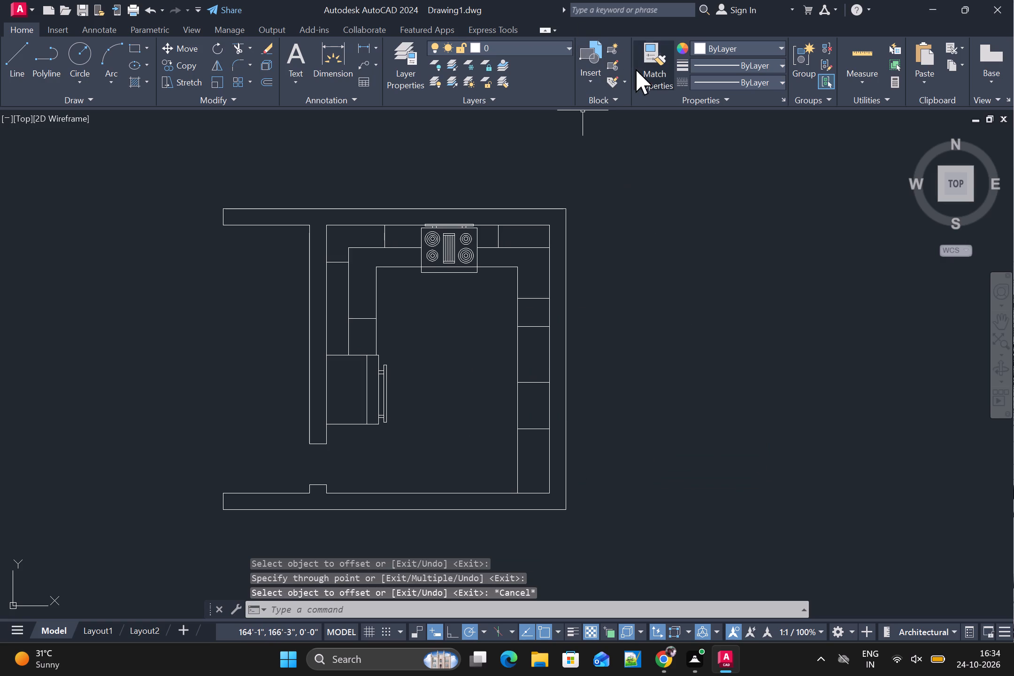
type("TP")
key("Return")
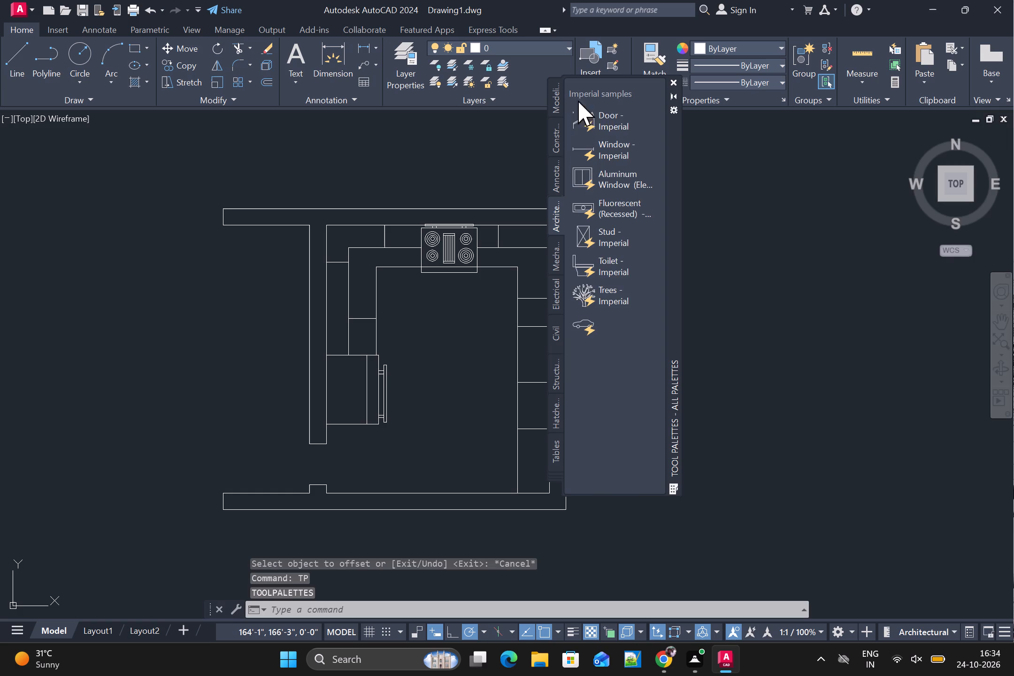
left_click_drag(605, 119, 746, 254)
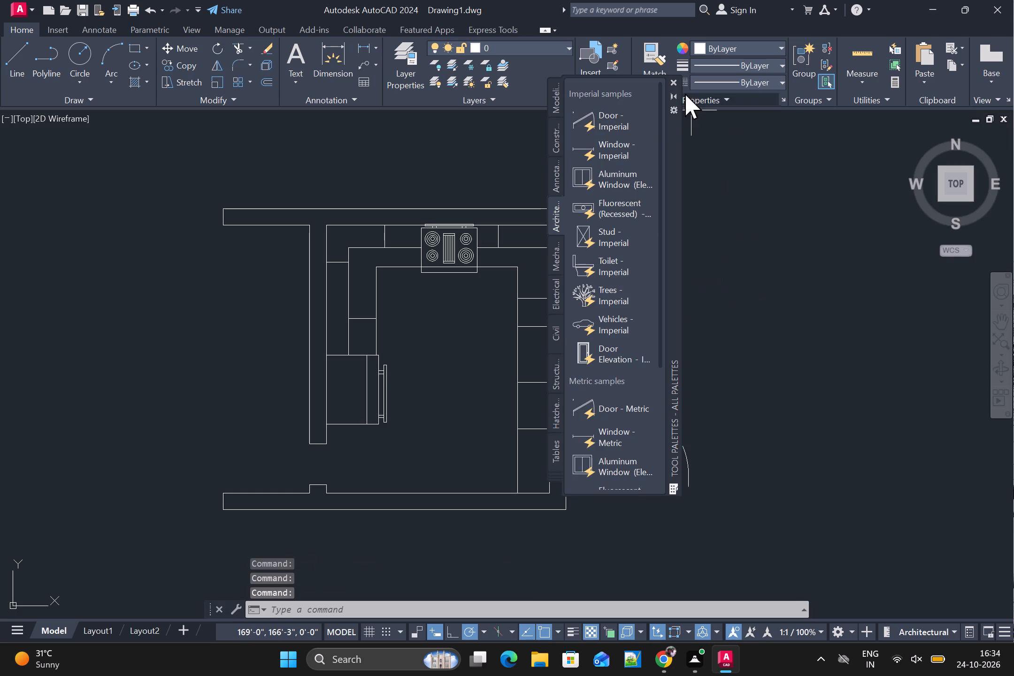
left_click(675, 82)
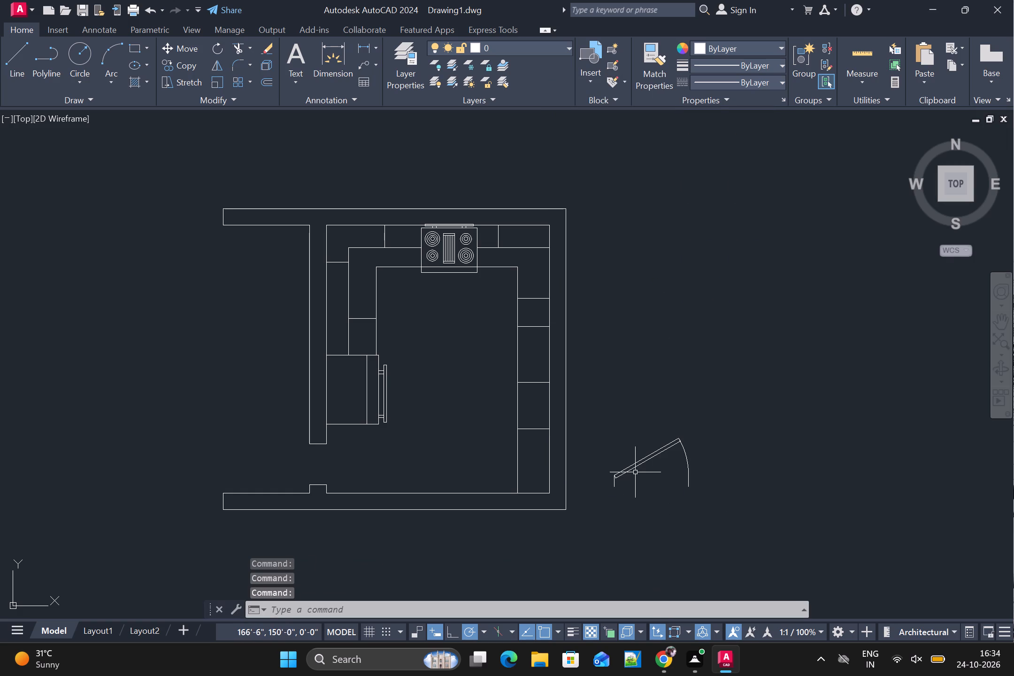
Set the inserted door block's opening angle to Open 90º.
left_click(633, 470)
left_click(605, 448)
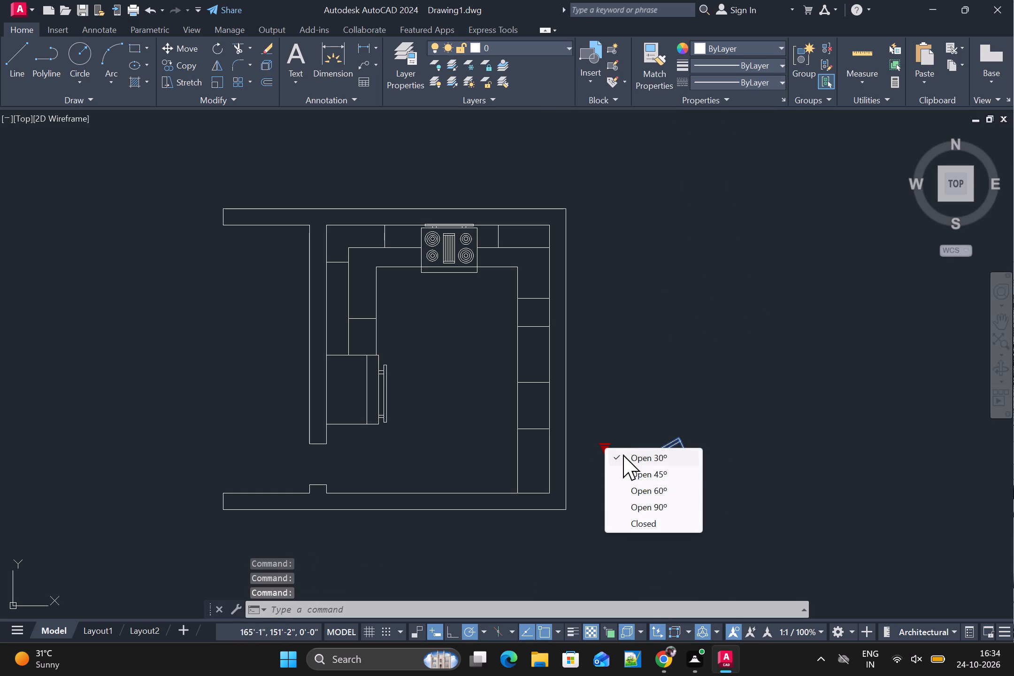
left_click(643, 501)
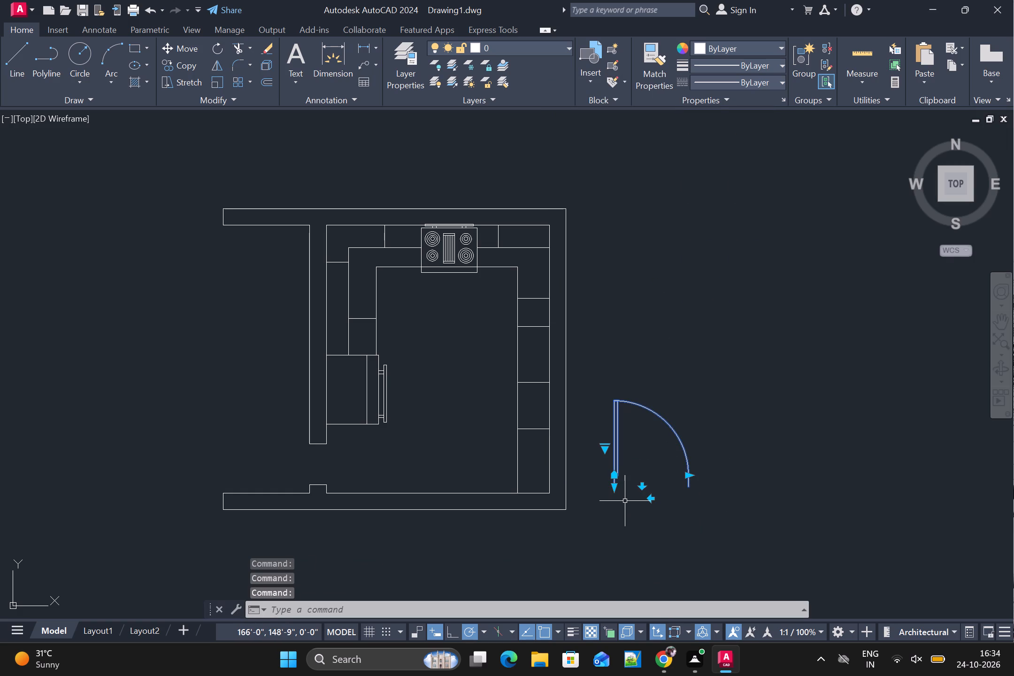
left_click(629, 510)
key("Escape")
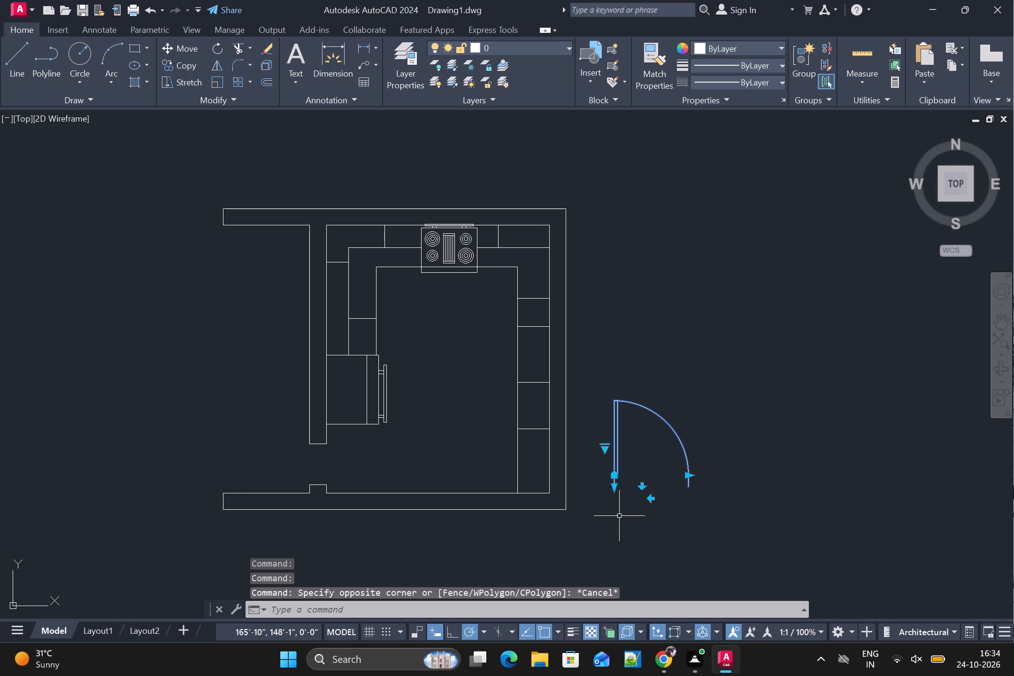
Rotate the door block 90° counterclockwise about the upper end of its leaf.
type("RO")
key("Return")
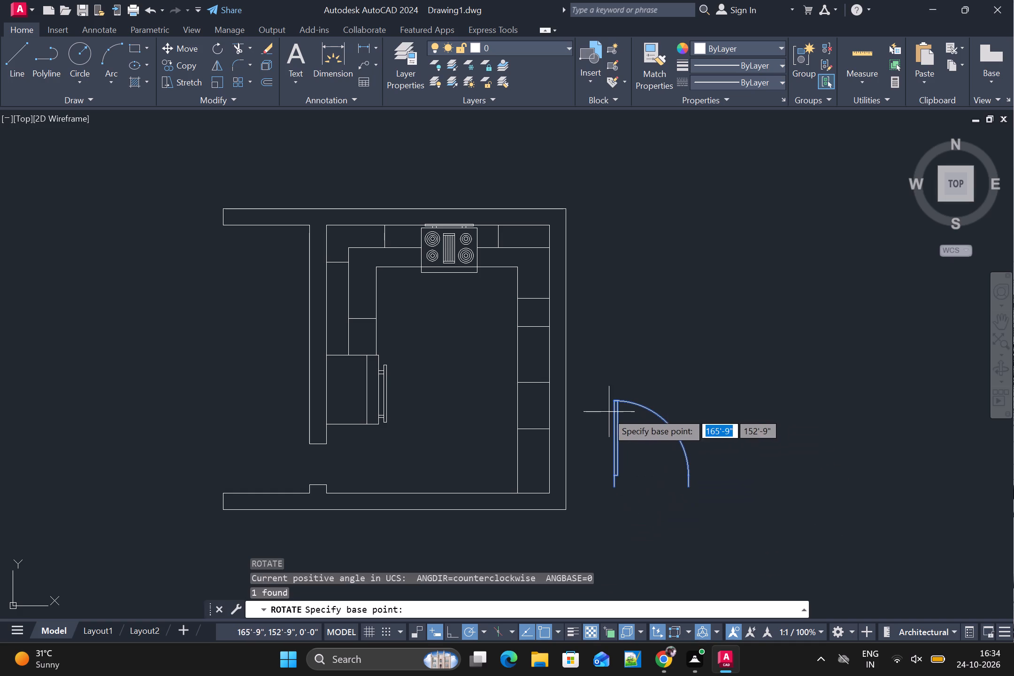
left_click(611, 400)
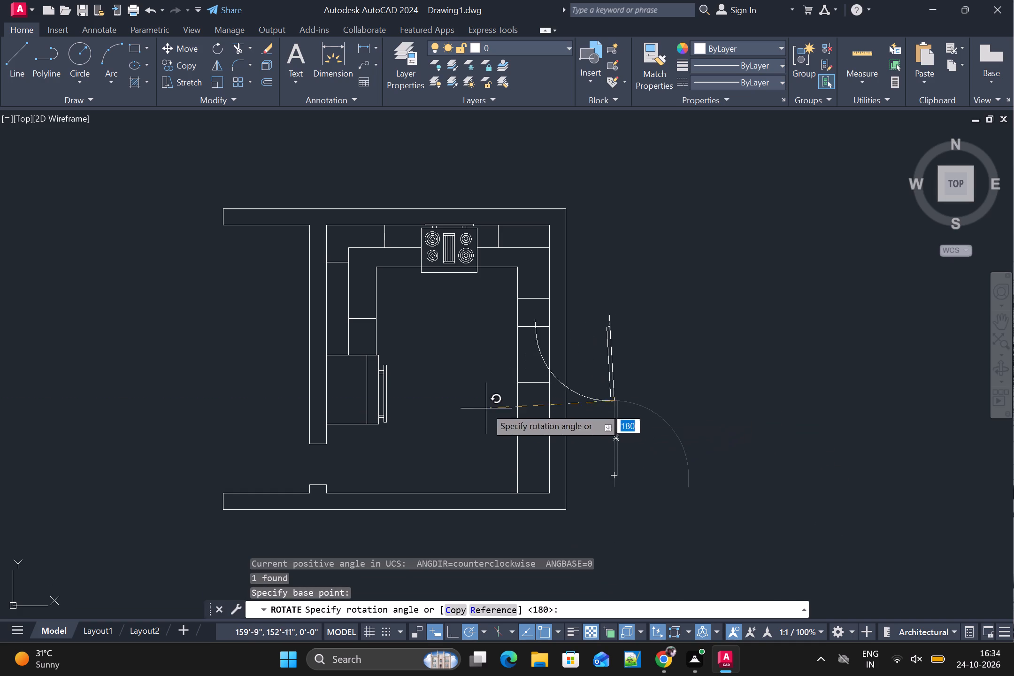
left_click(613, 277)
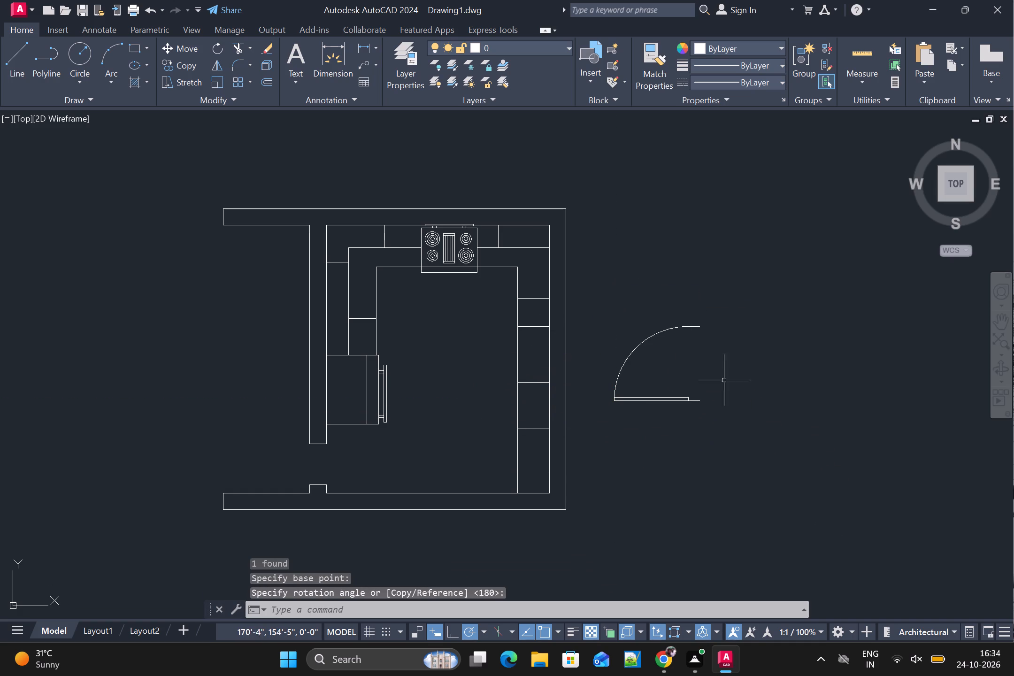
Move the rotated door block by its lower jamb end onto the right wall's outer face, just above the bottom inner corner.
scroll(926, 426, "down", 2)
scroll(909, 439, "up", 1)
middle_click_drag(906, 444, 782, 458)
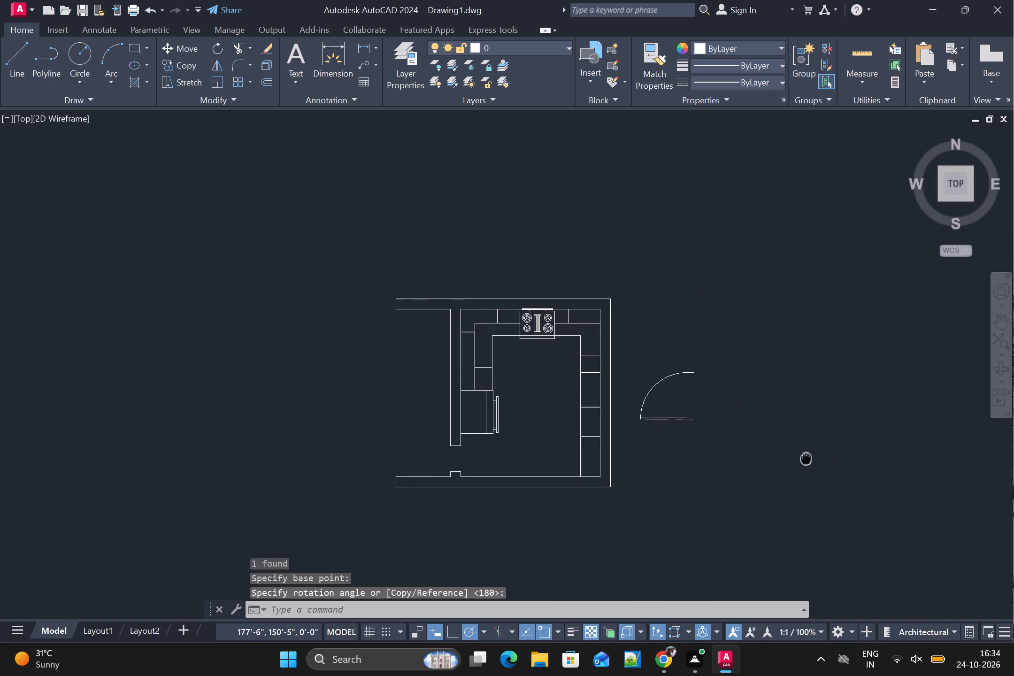
type("M")
key("space")
left_click(642, 417)
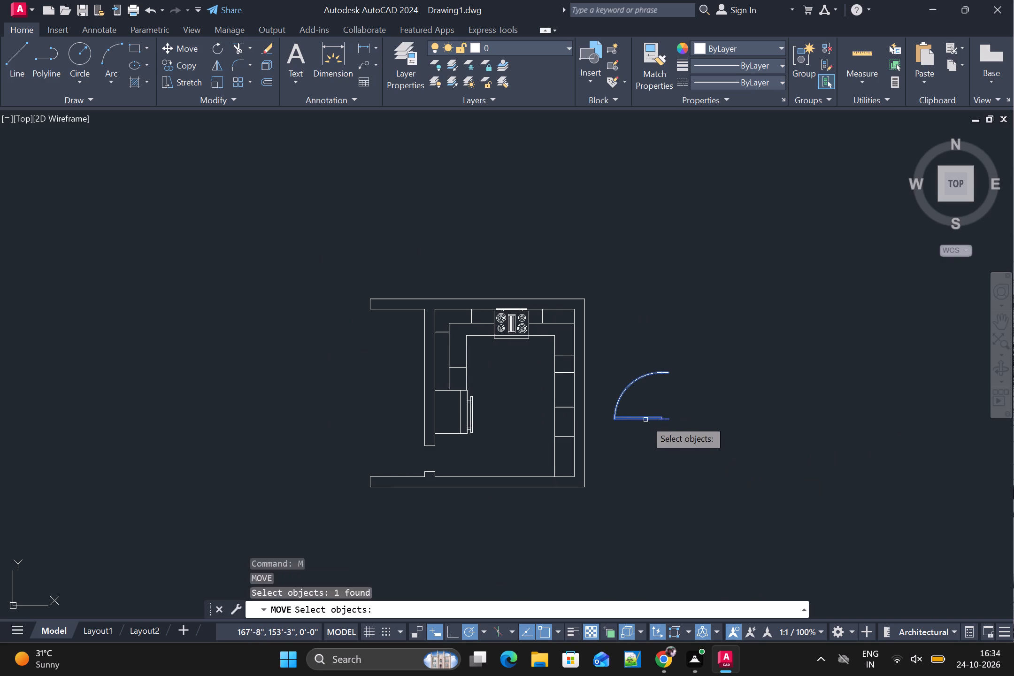
key("space")
scroll(667, 418, "up", 3)
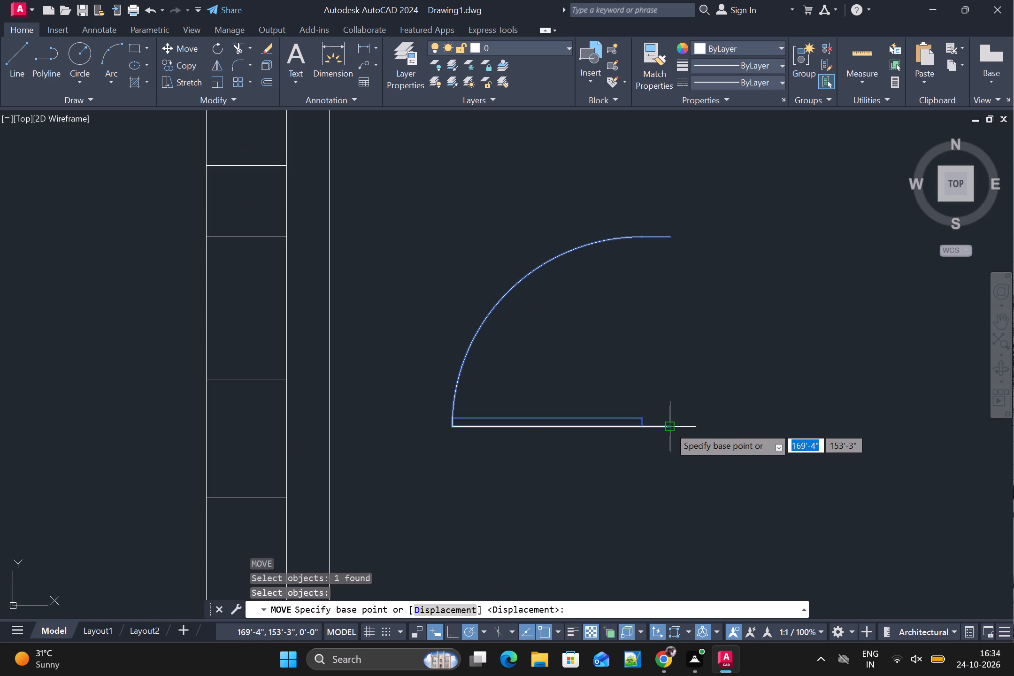
left_click(669, 427)
scroll(683, 447, "down", 4)
scroll(603, 493, "up", 4)
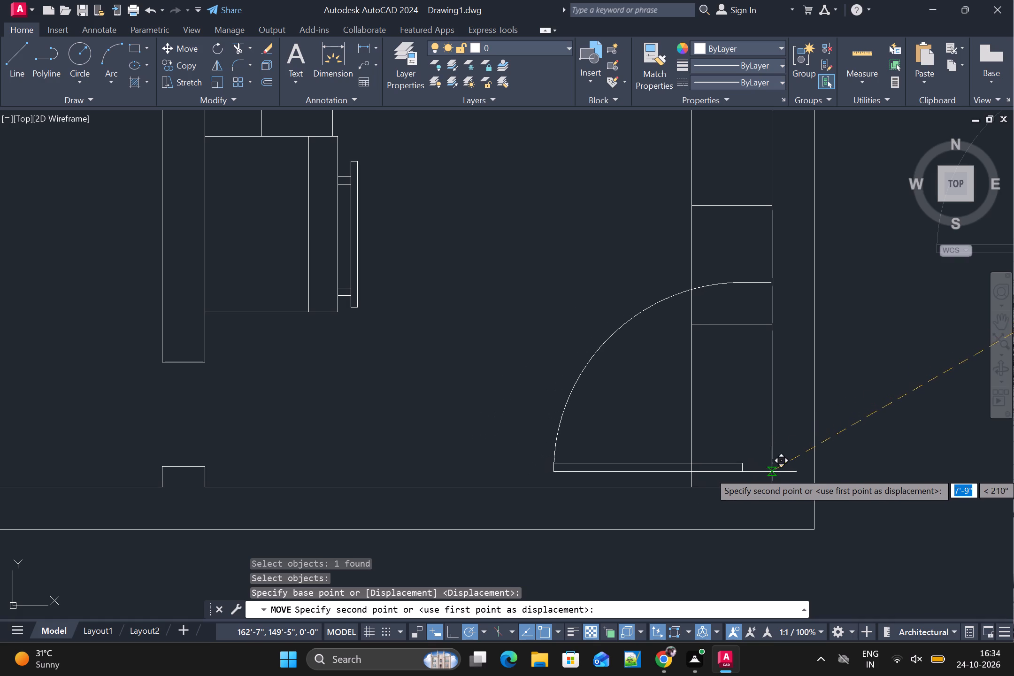
scroll(769, 472, "down", 1)
middle_click_drag(776, 472, 633, 477)
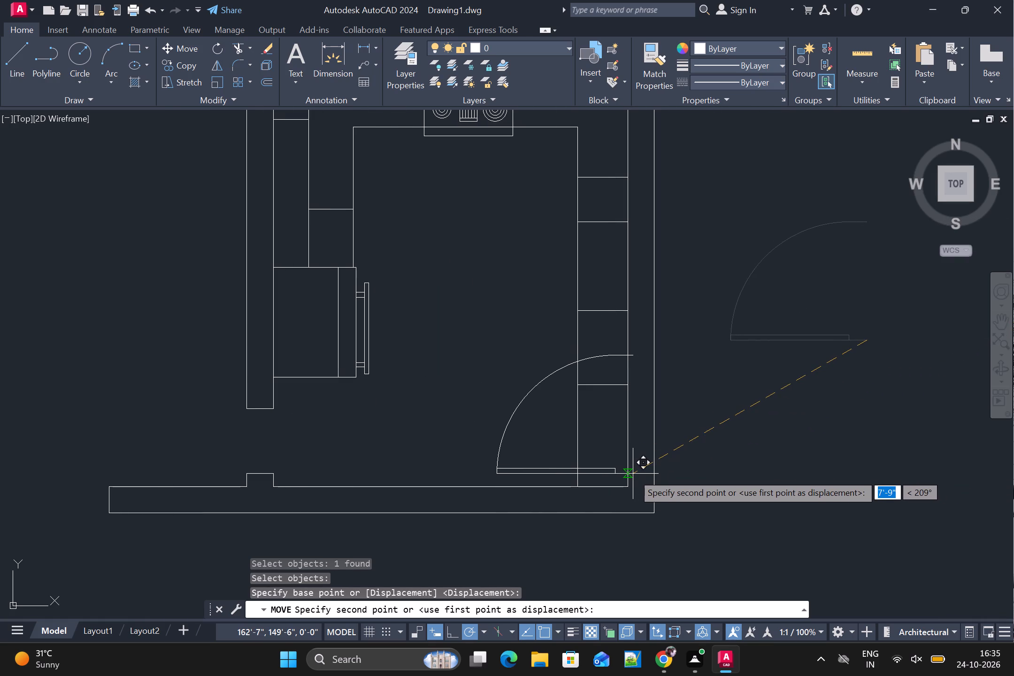
left_click(653, 472)
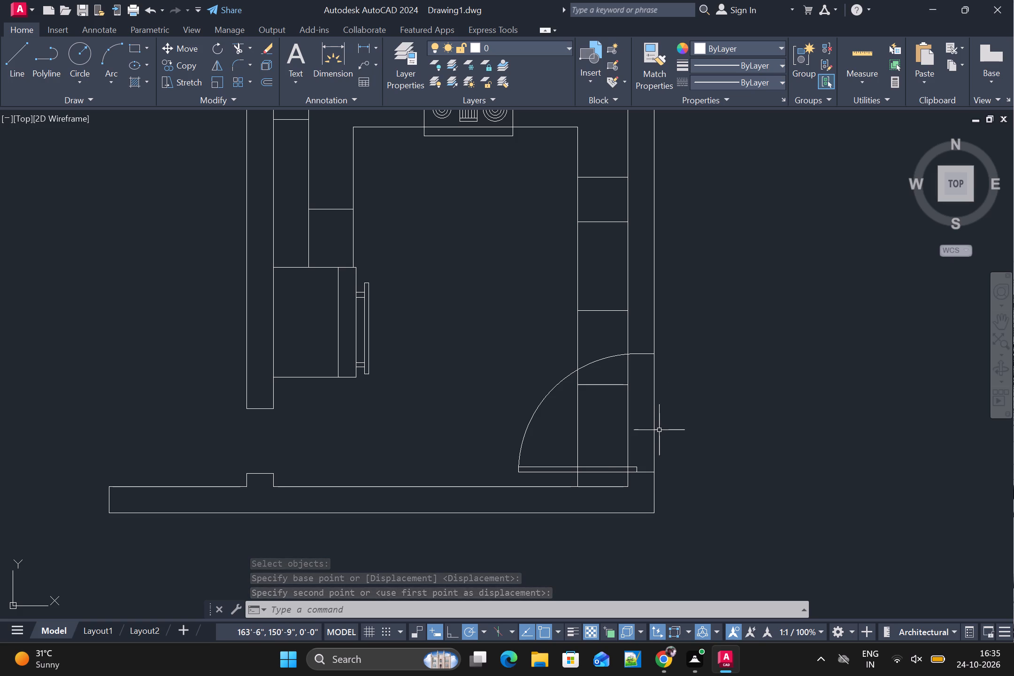
Scale the door block down freehand about its lower jamb end on the right wall's outer face.
scroll(659, 433, "down", 1)
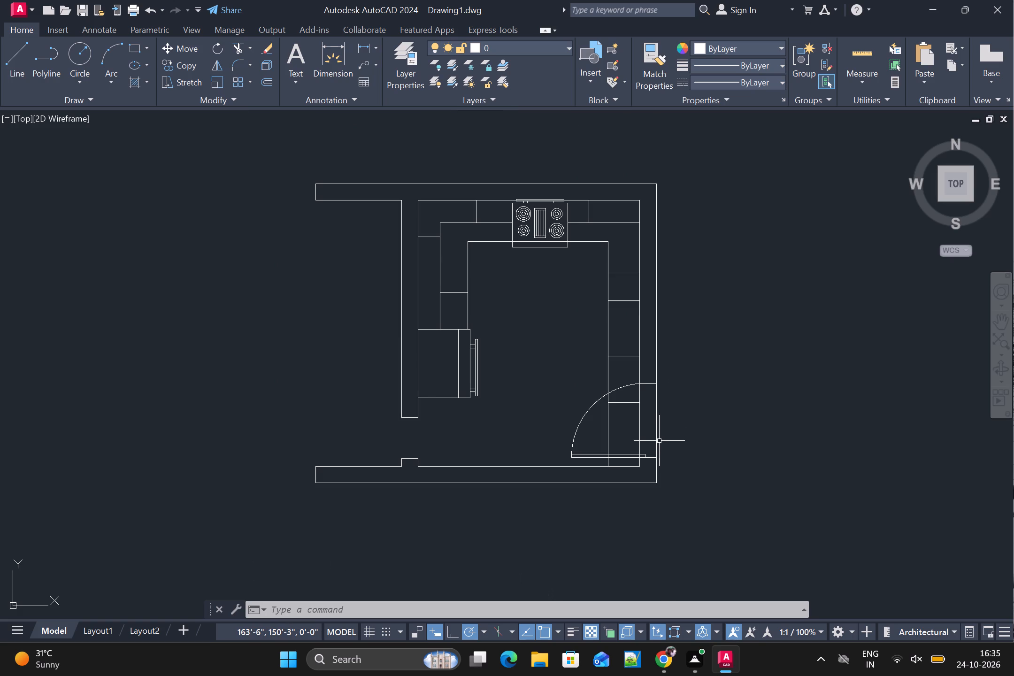
type("SC")
key("space")
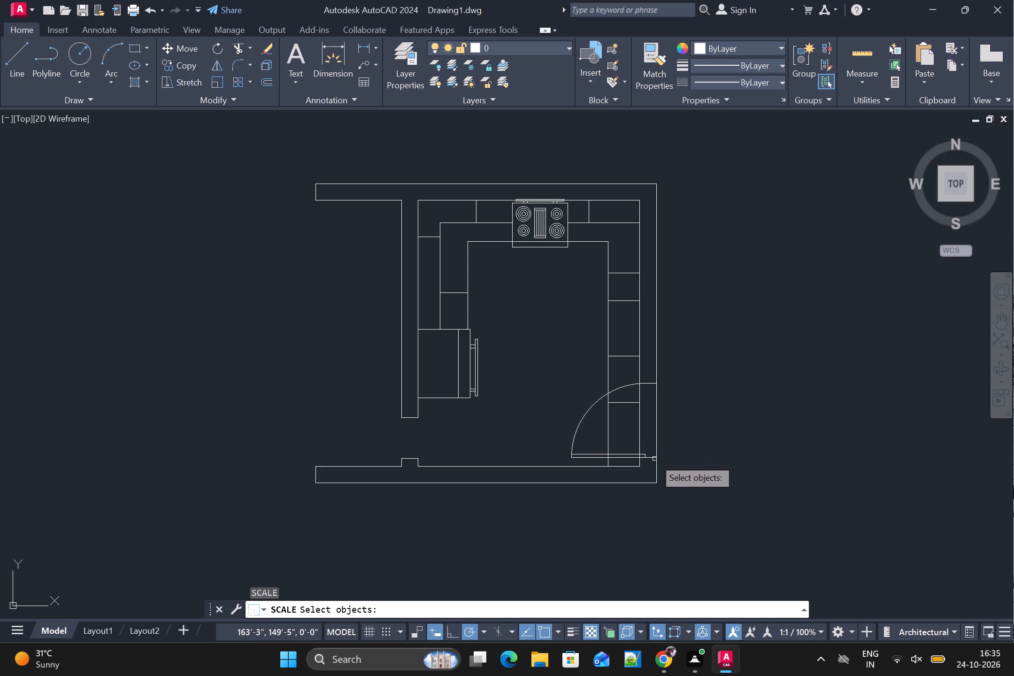
left_click(654, 459)
key("space")
scroll(670, 453, "up", 2)
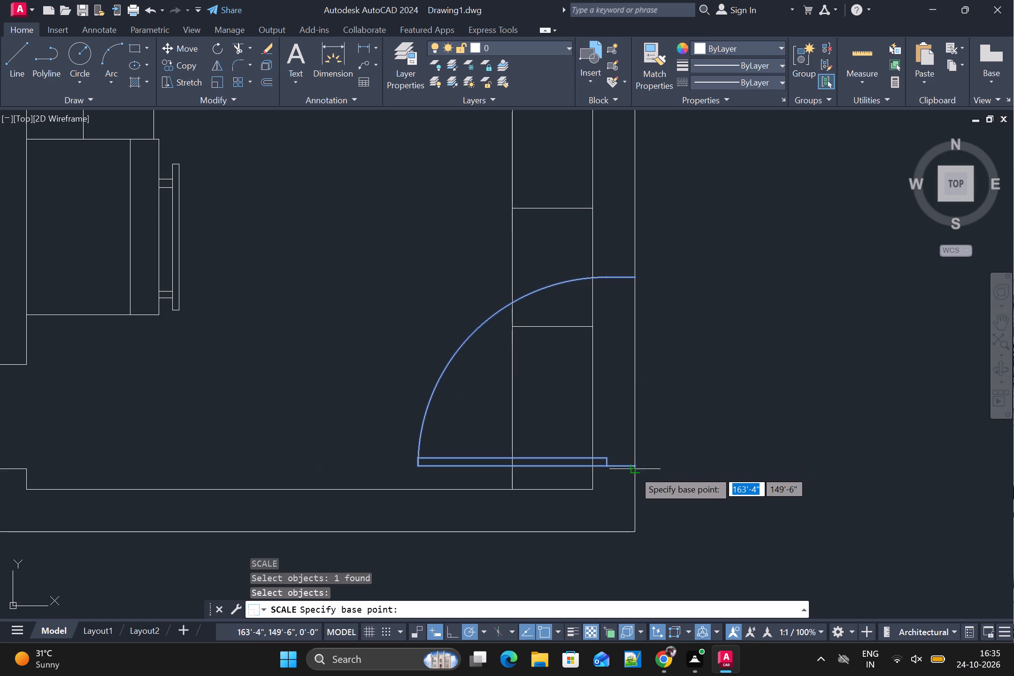
left_click(638, 467)
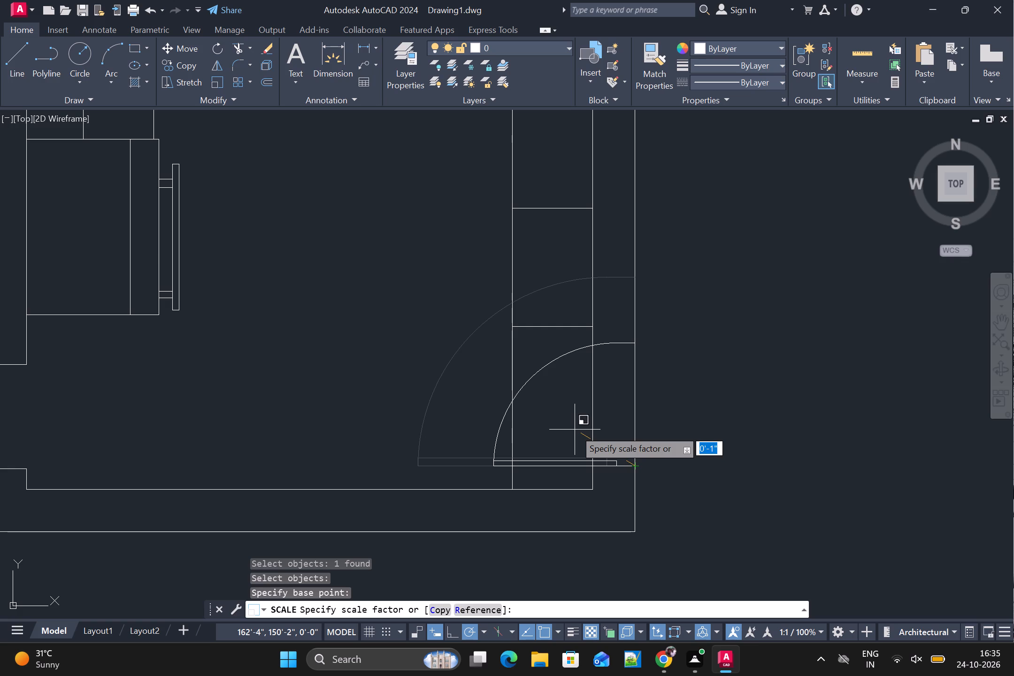
left_click(575, 430)
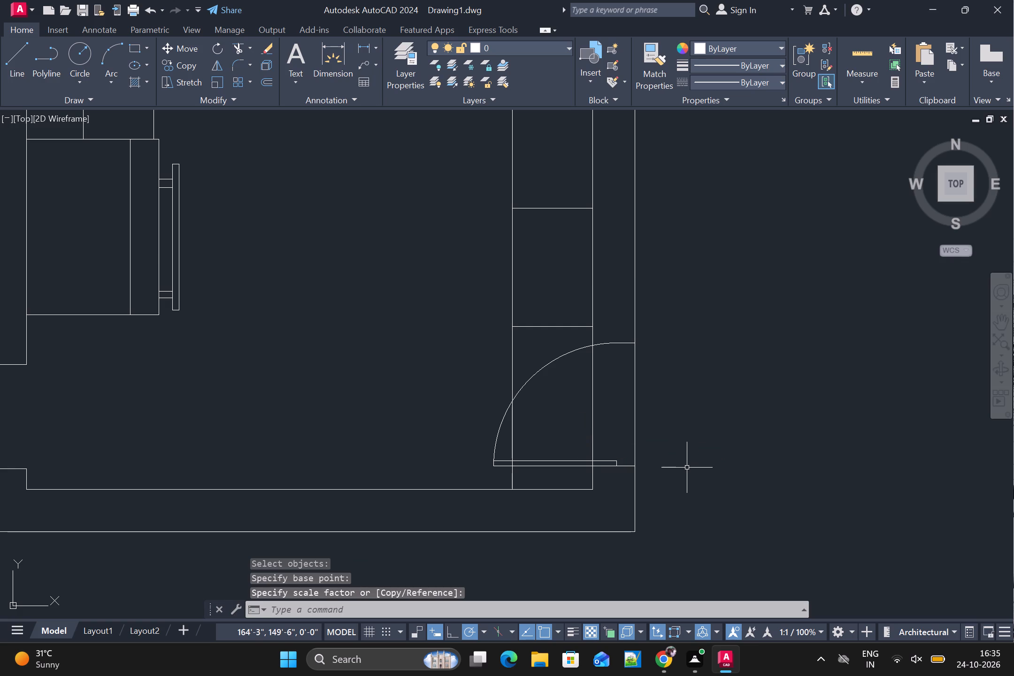
key("Escape")
Trim away the right counter's front line below its lowest dividing line, including the short pieces at the door leaf.
type("TR")
key("space")
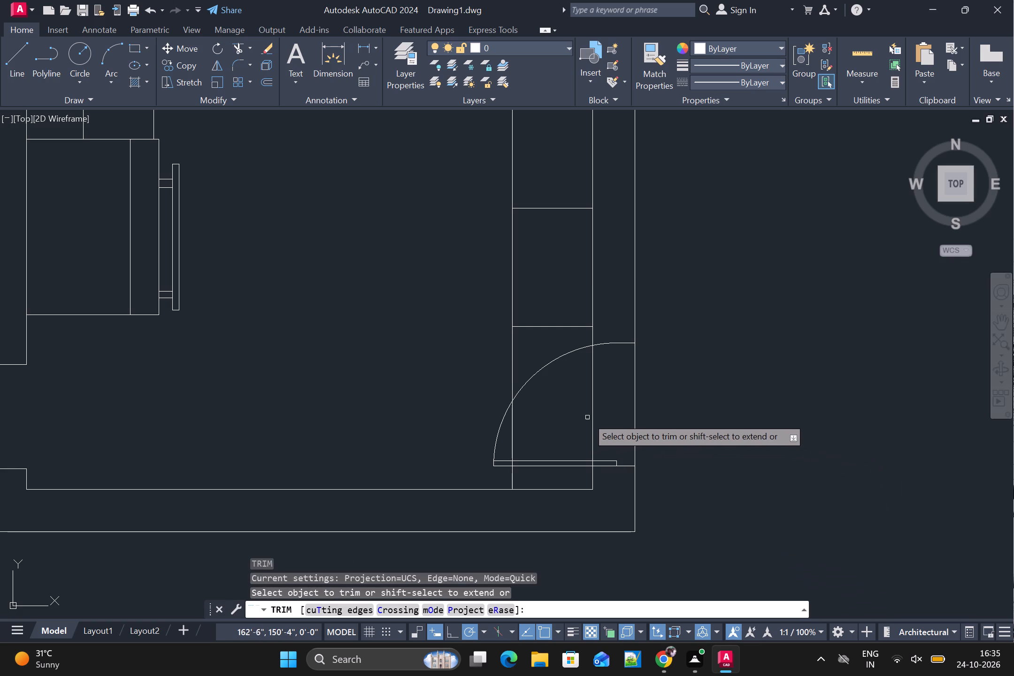
left_click_drag(526, 421, 514, 424)
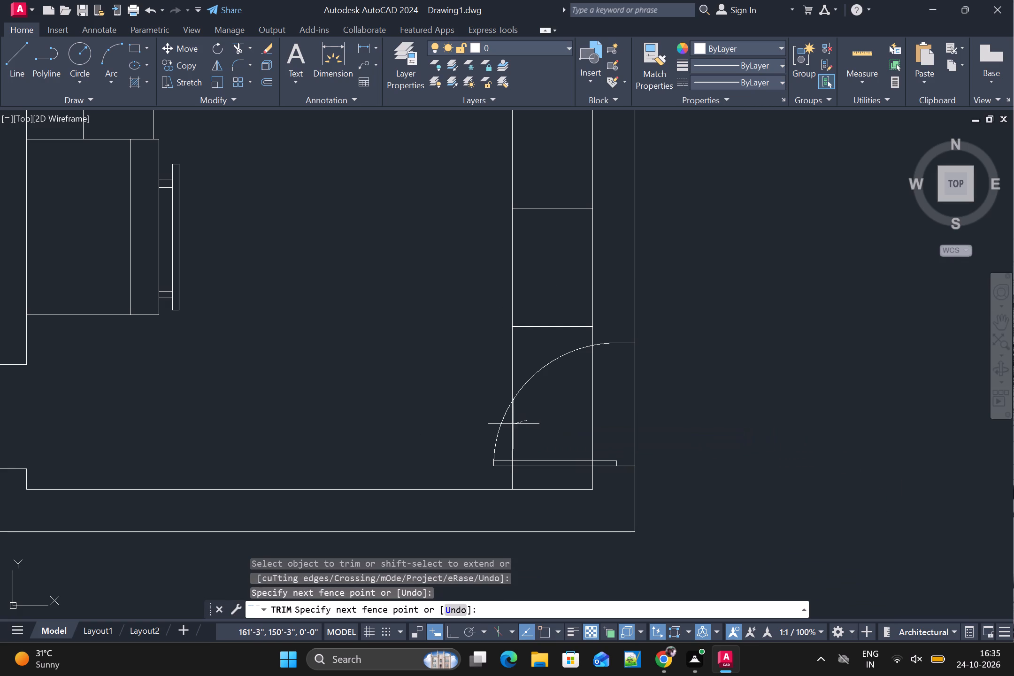
left_click_drag(514, 424, 505, 433)
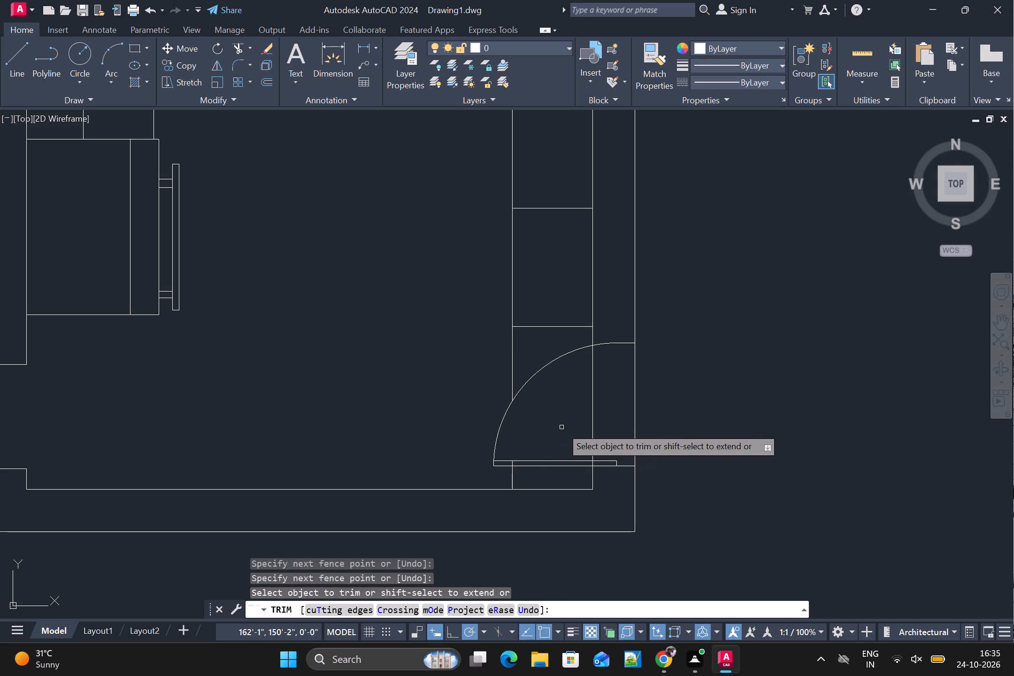
left_click_drag(528, 356, 501, 361)
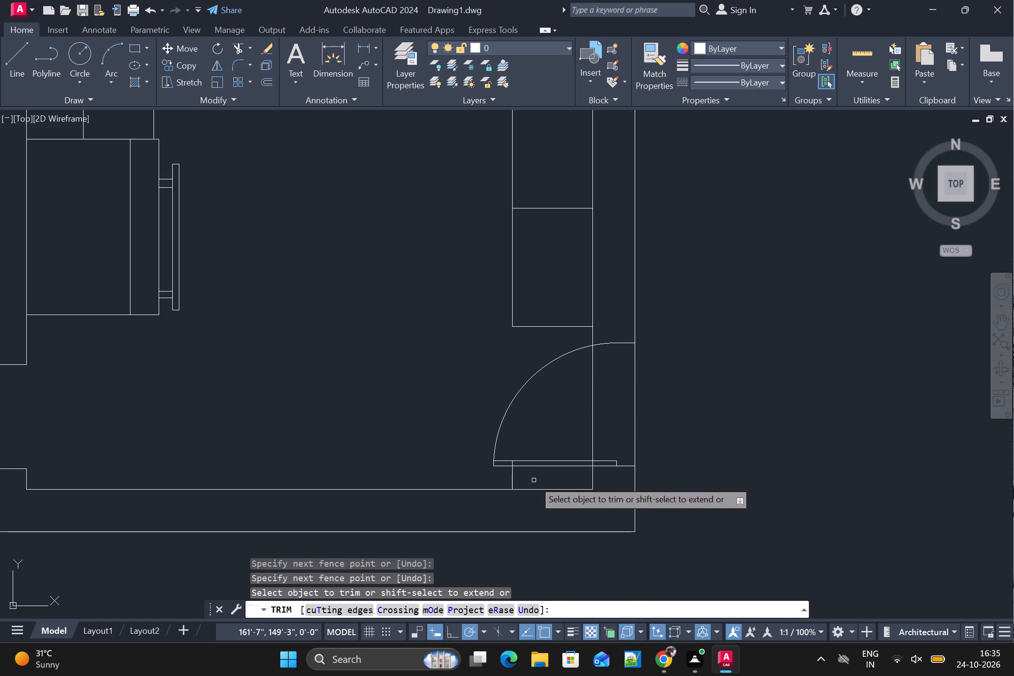
left_click_drag(534, 480, 507, 484)
scroll(515, 461, "up", 2)
left_click_drag(513, 469, 507, 471)
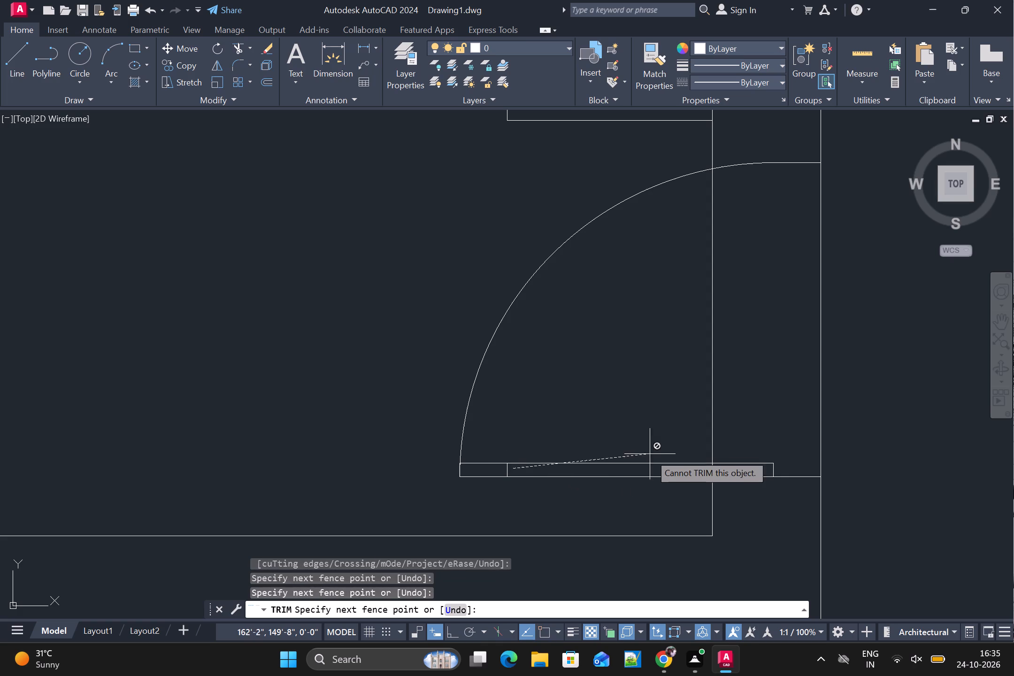
scroll(650, 452, "down", 1)
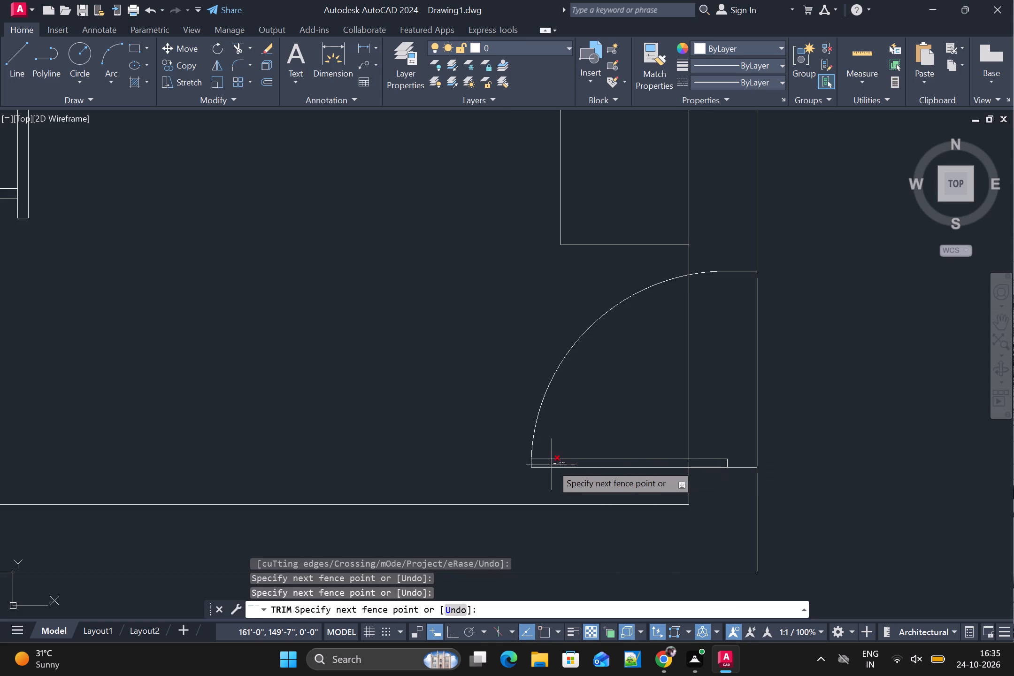
scroll(559, 466, "up", 2)
left_click(557, 465)
scroll(608, 469, "down", 1)
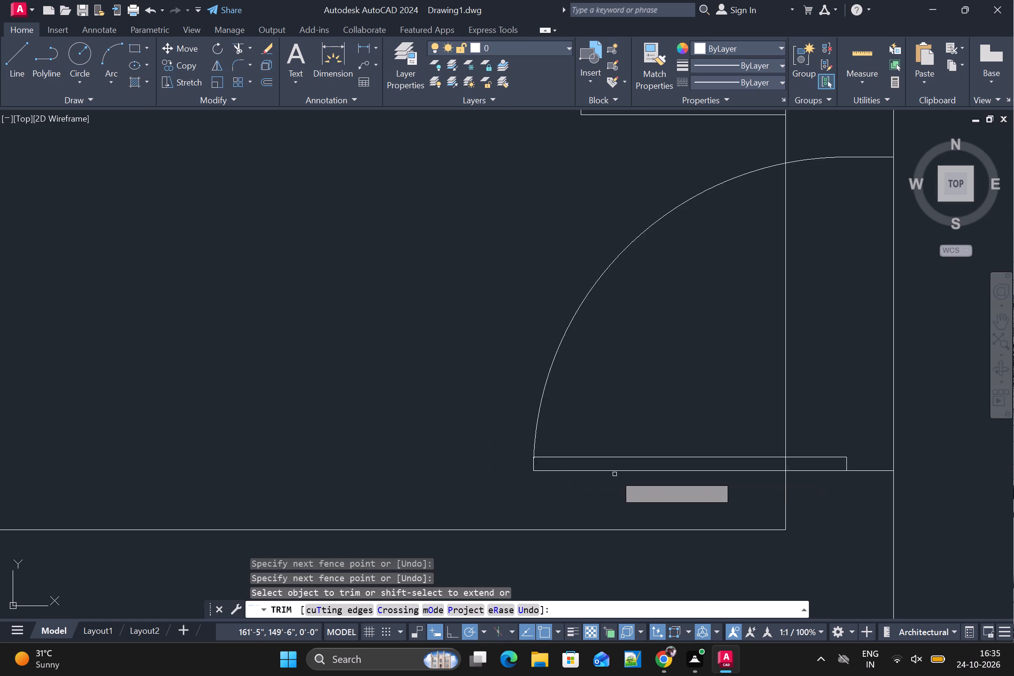
Trim the right wall's inner line between the door's arc and leaf, and leave the Trim command.
scroll(615, 474, "down", 1)
scroll(771, 462, "down", 1)
middle_click_drag(761, 454, 638, 476)
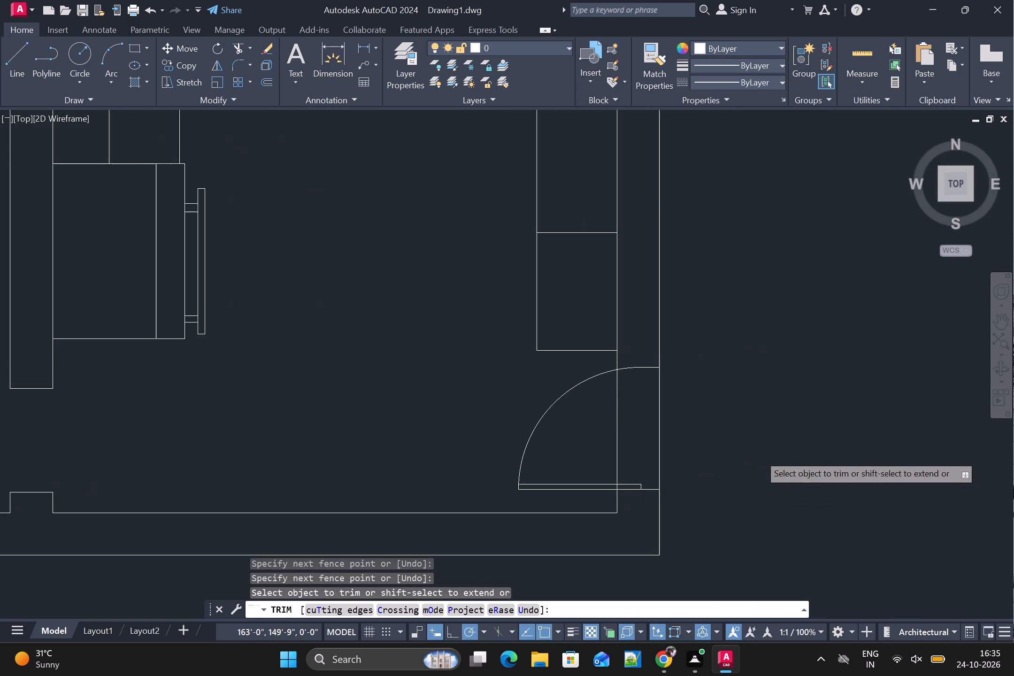
left_click_drag(634, 412, 601, 437)
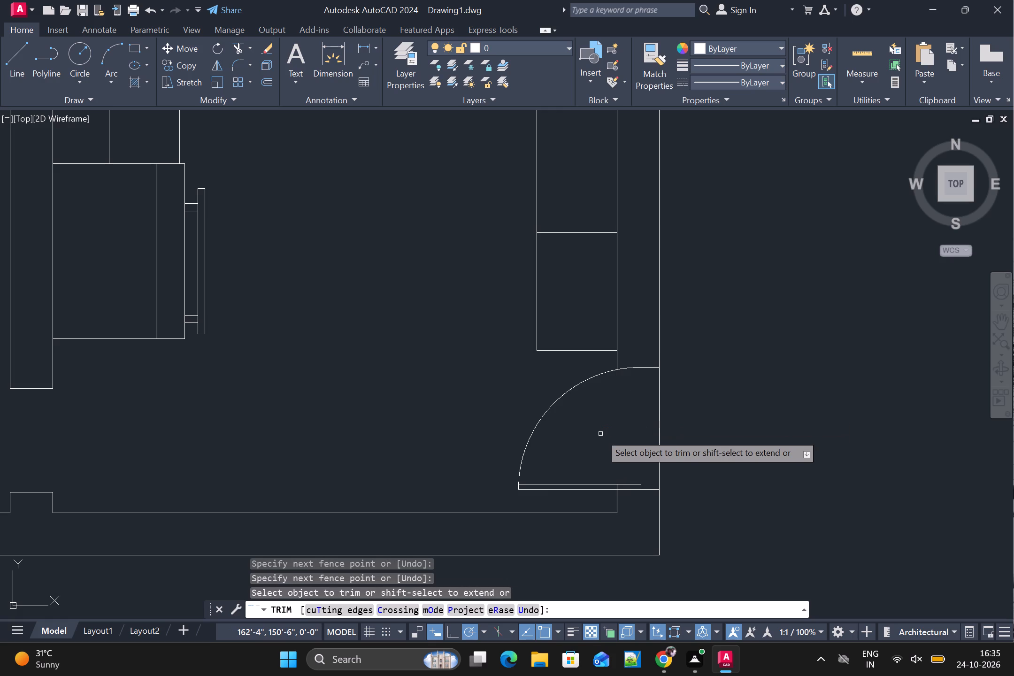
scroll(600, 434, "down", 2)
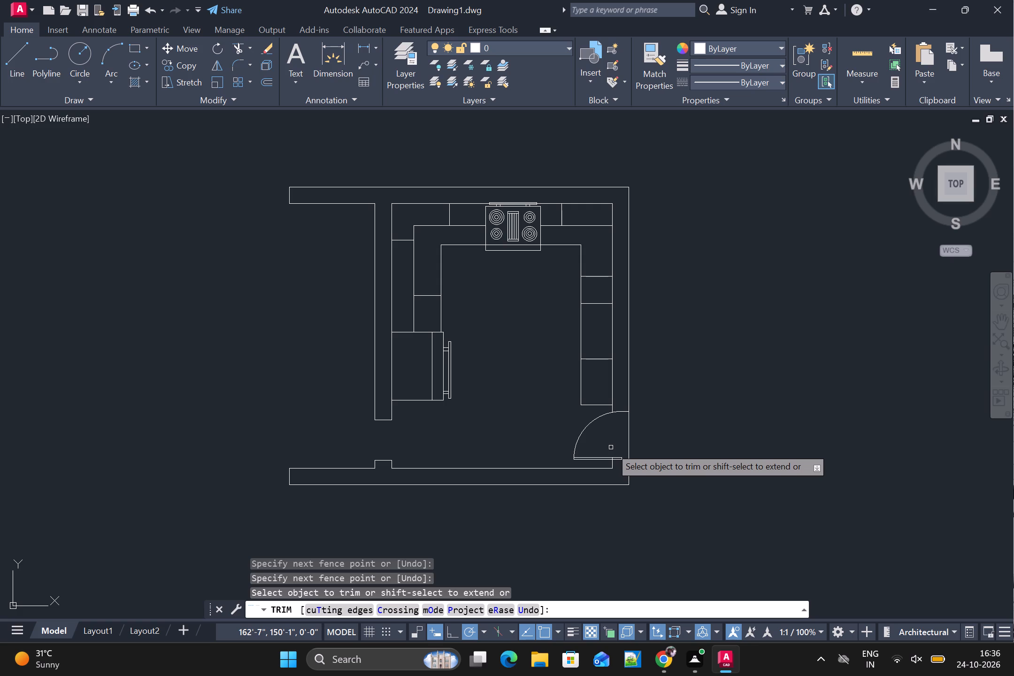
key("Escape")
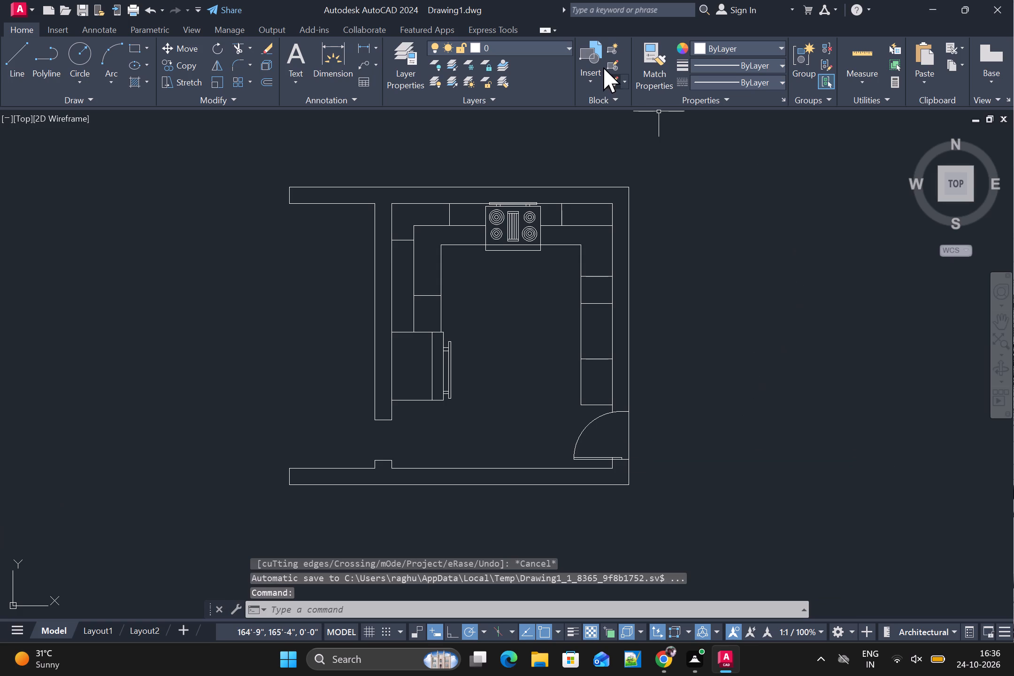
Insert the single sink and faucet blocks from the recent blocks into the empty area right of the plan, and close the palette.
left_click(599, 79)
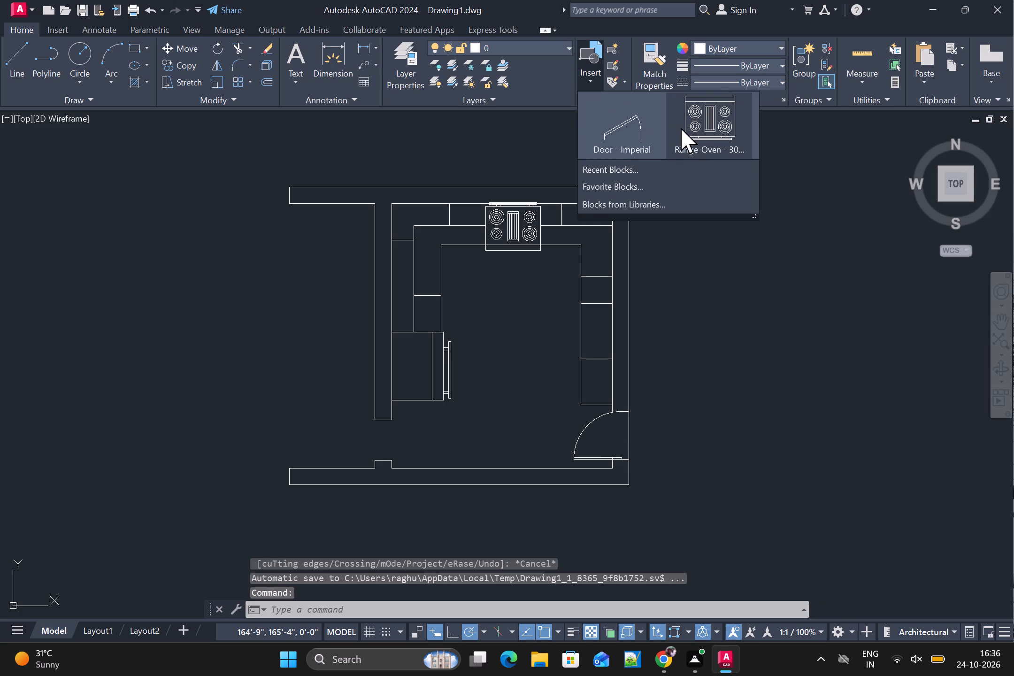
left_click(628, 171)
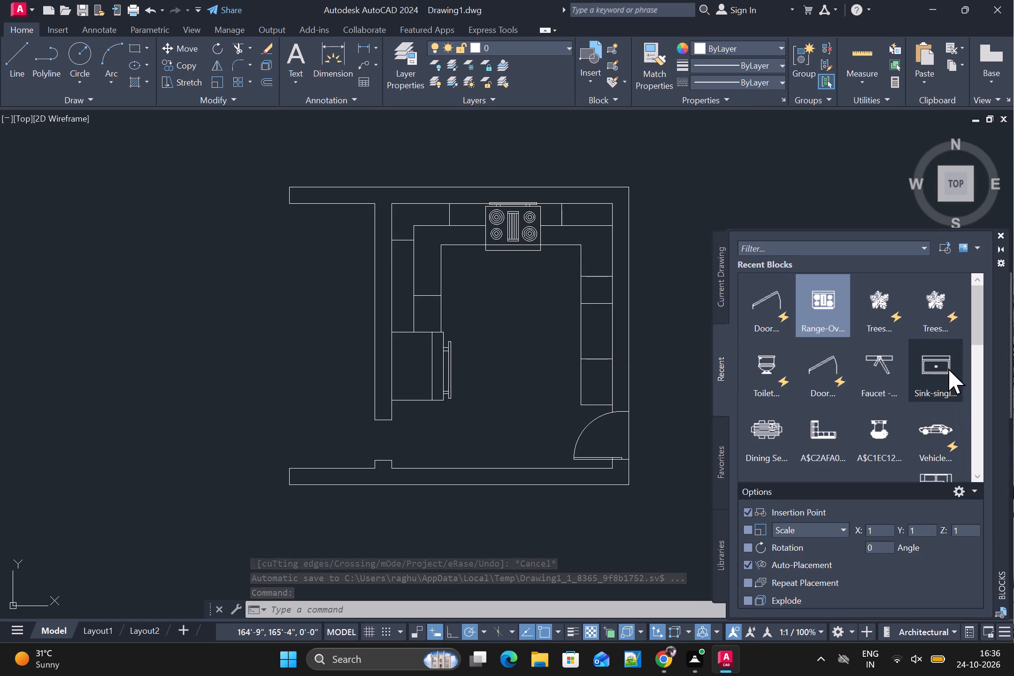
left_click_drag(941, 360, 669, 330)
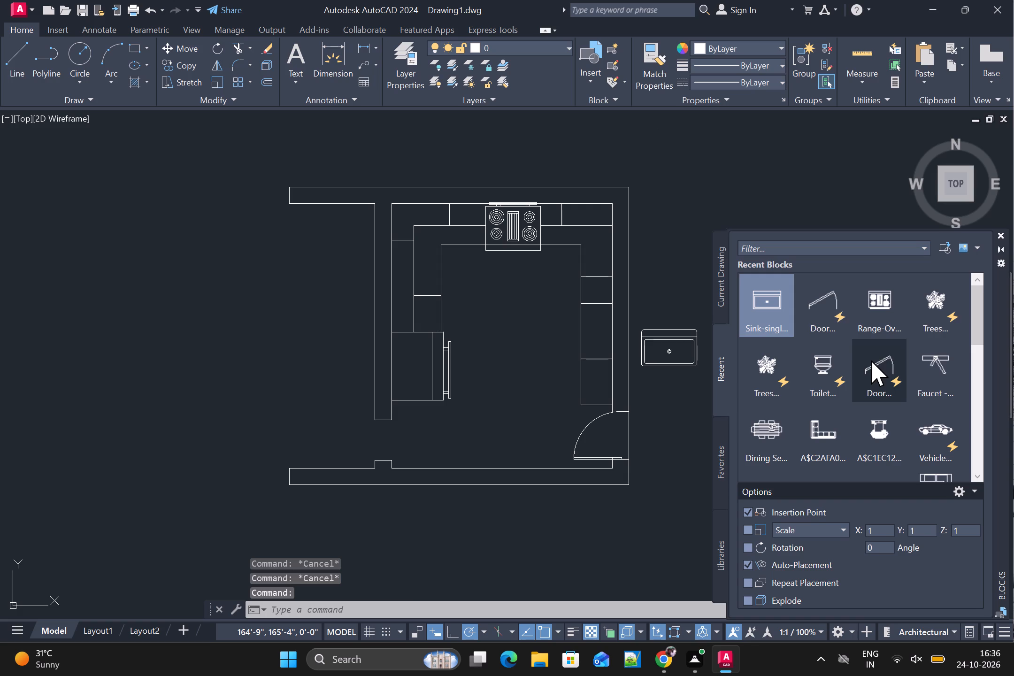
left_click_drag(936, 357, 681, 284)
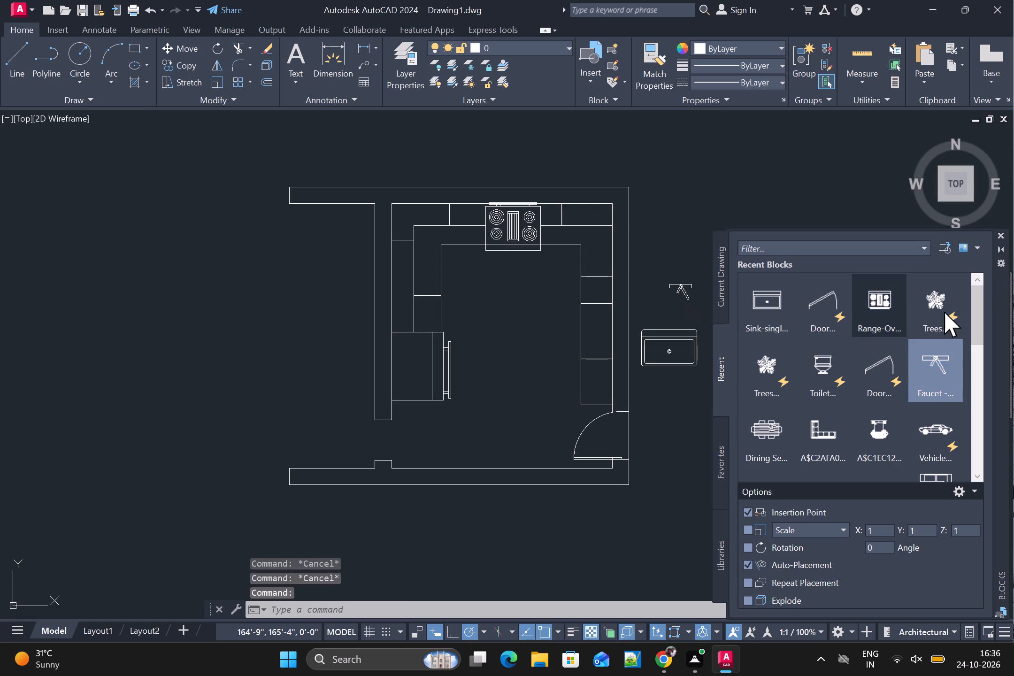
left_click(1002, 234)
Rotate the sink block 270° about the midpoint of its back edge.
scroll(701, 357, "up", 1)
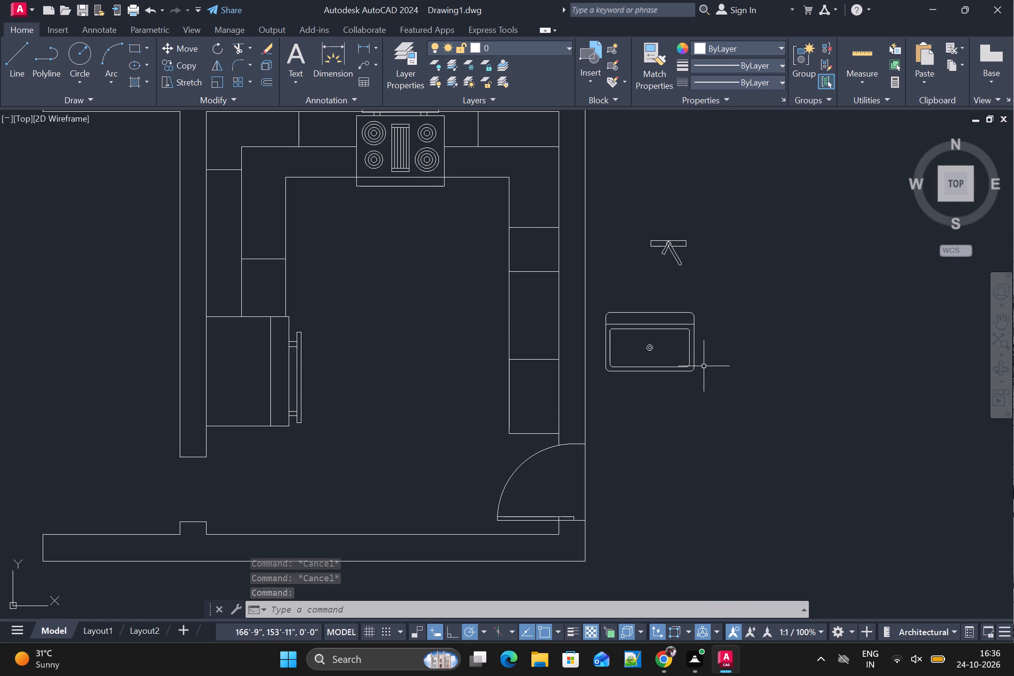
key("r")
key("o")
key("space")
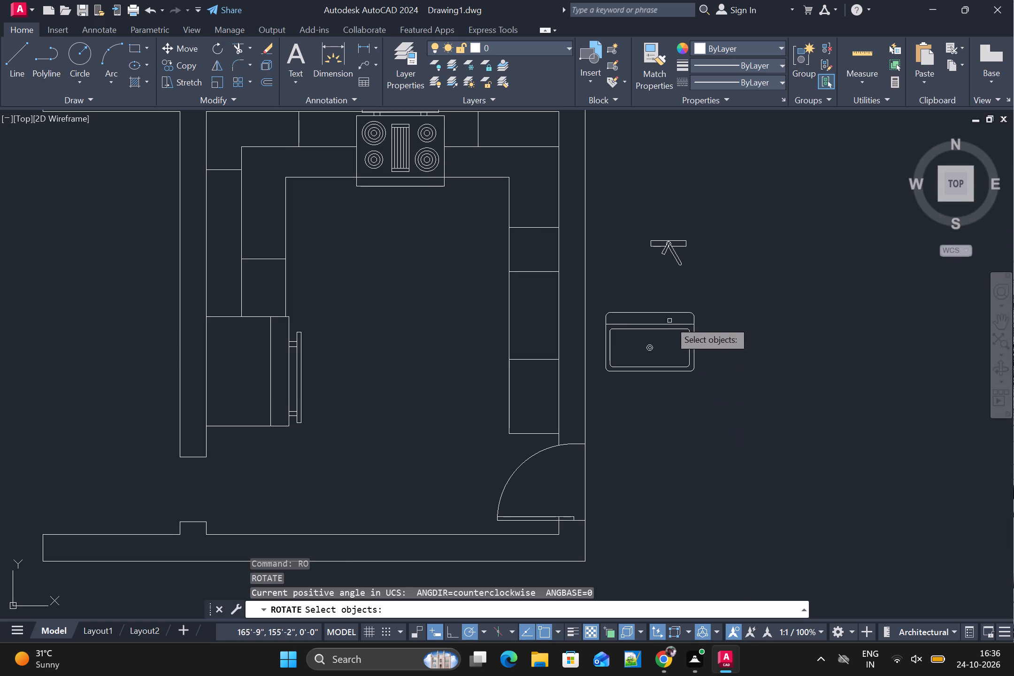
left_click(669, 331)
key("space")
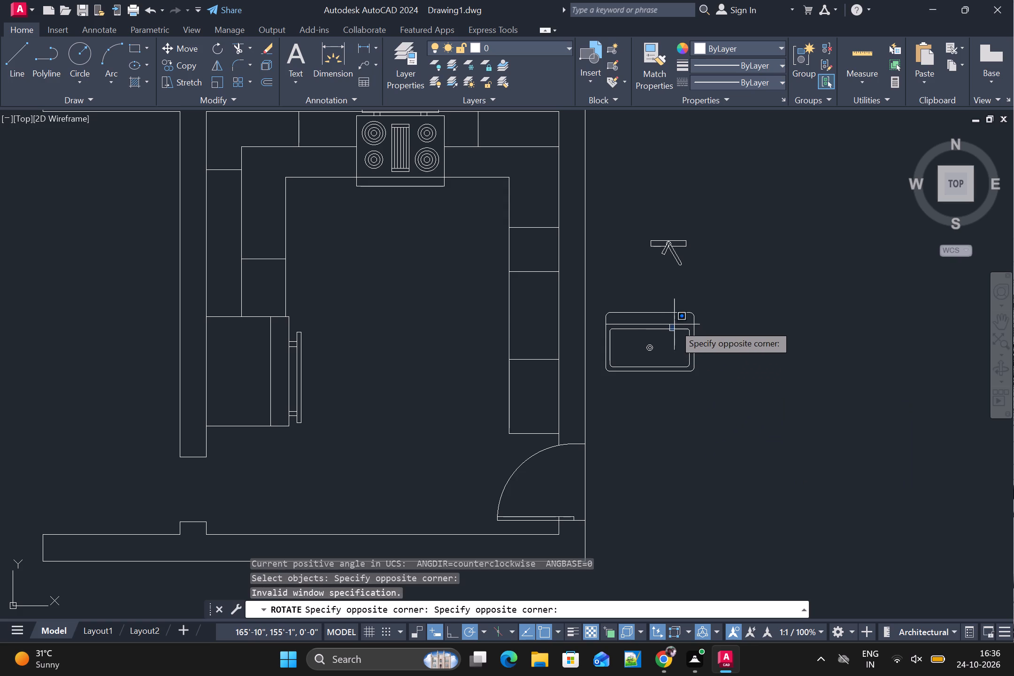
left_click(673, 324)
left_click(673, 324)
key("space")
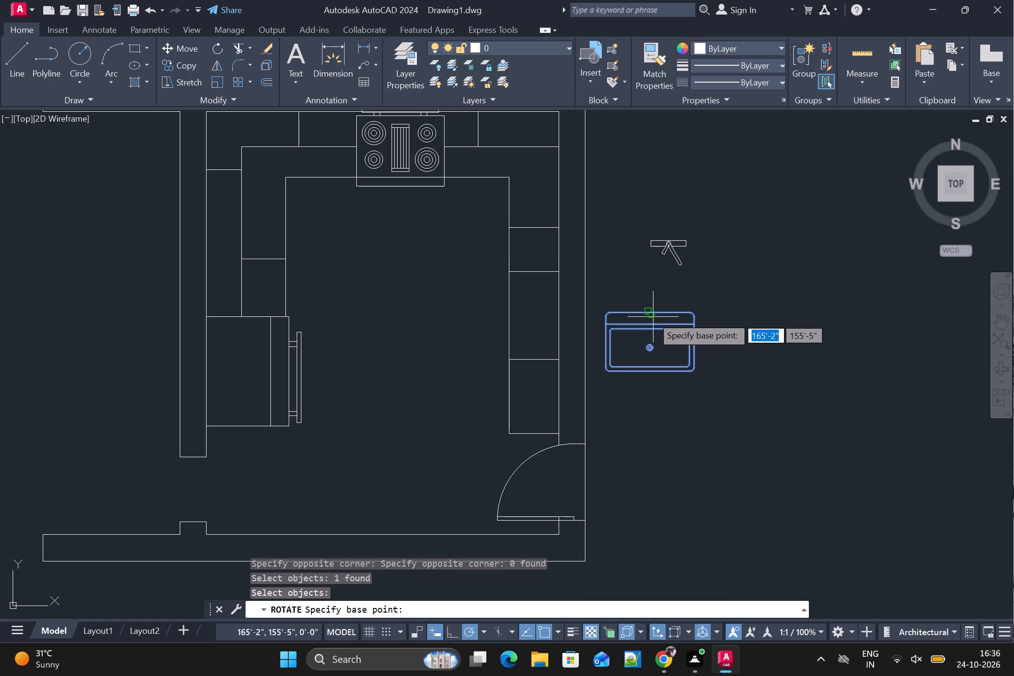
left_click(648, 314)
left_click(654, 389)
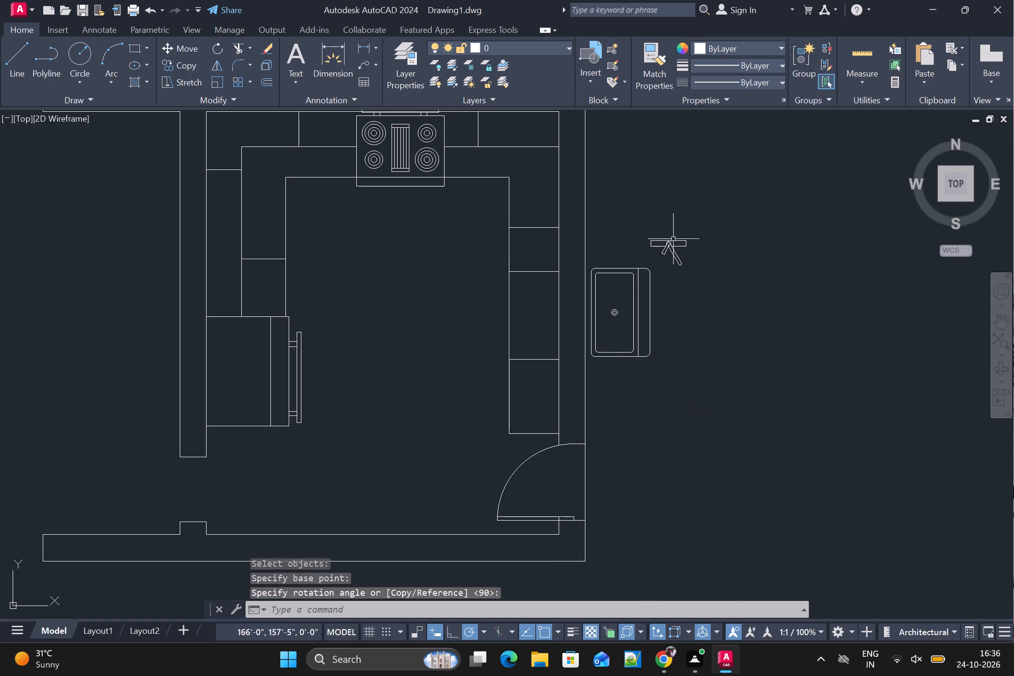
Rotate the faucet block 270° about the midpoint of its back edge.
left_click(666, 242)
key("space")
left_click(668, 242)
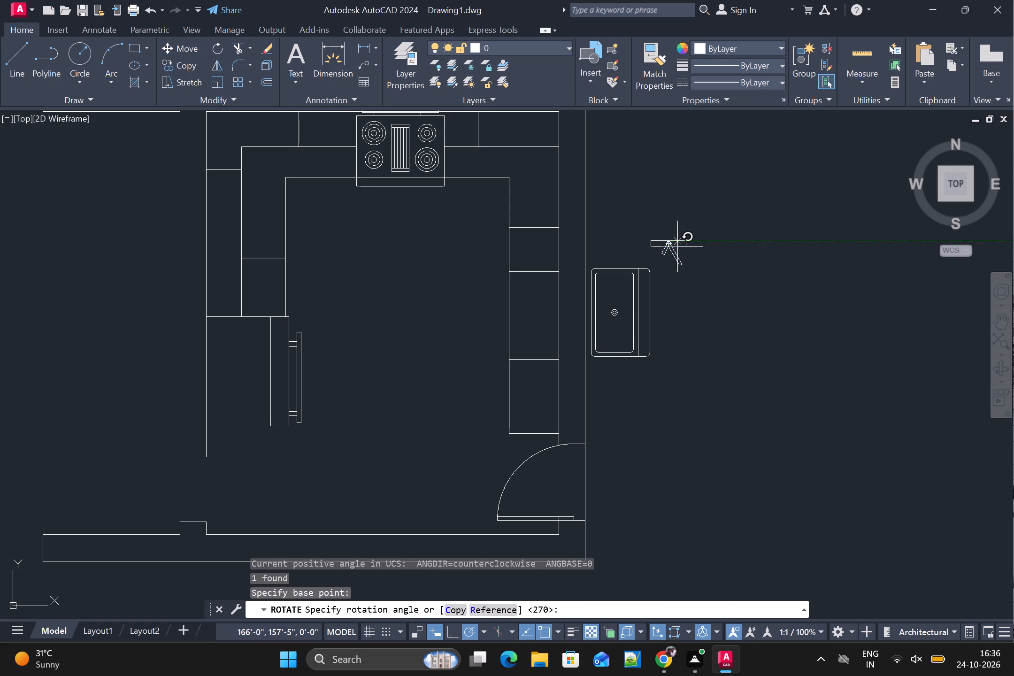
left_click(671, 320)
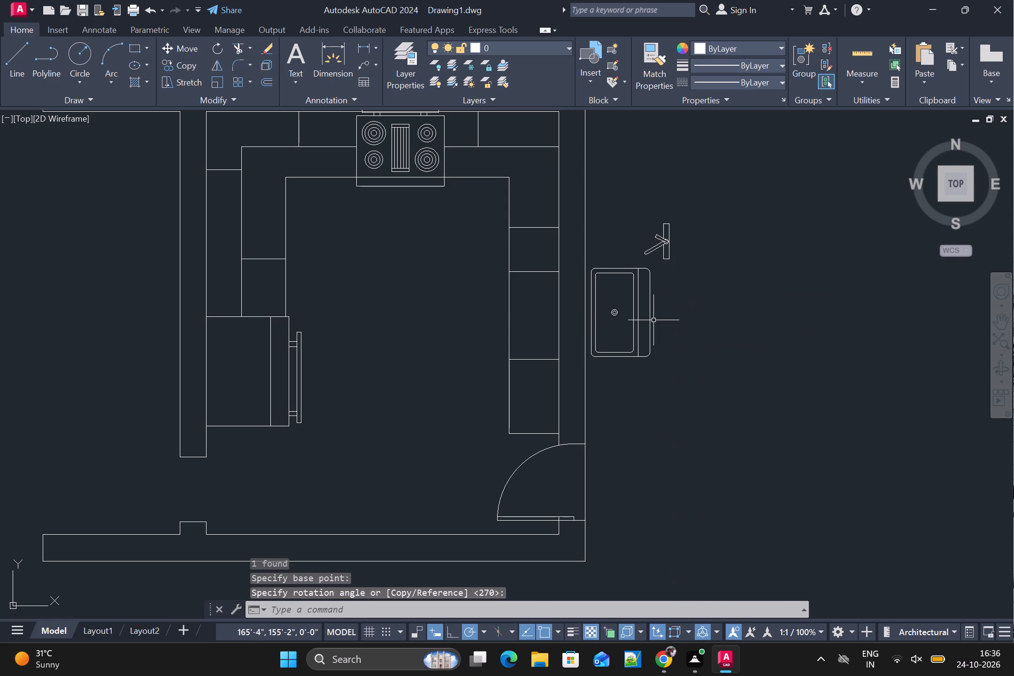
Scale the sink block down freehand to a little over half its size, using its lower-left corner as base point.
left_click(652, 321)
left_click(649, 322)
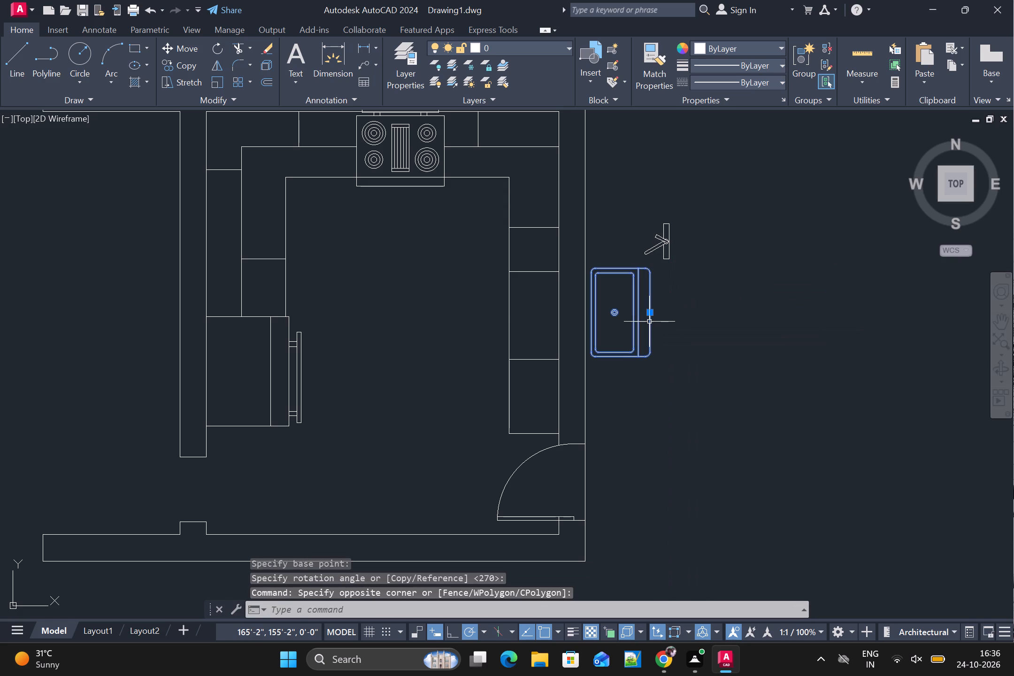
type("SC")
key("space")
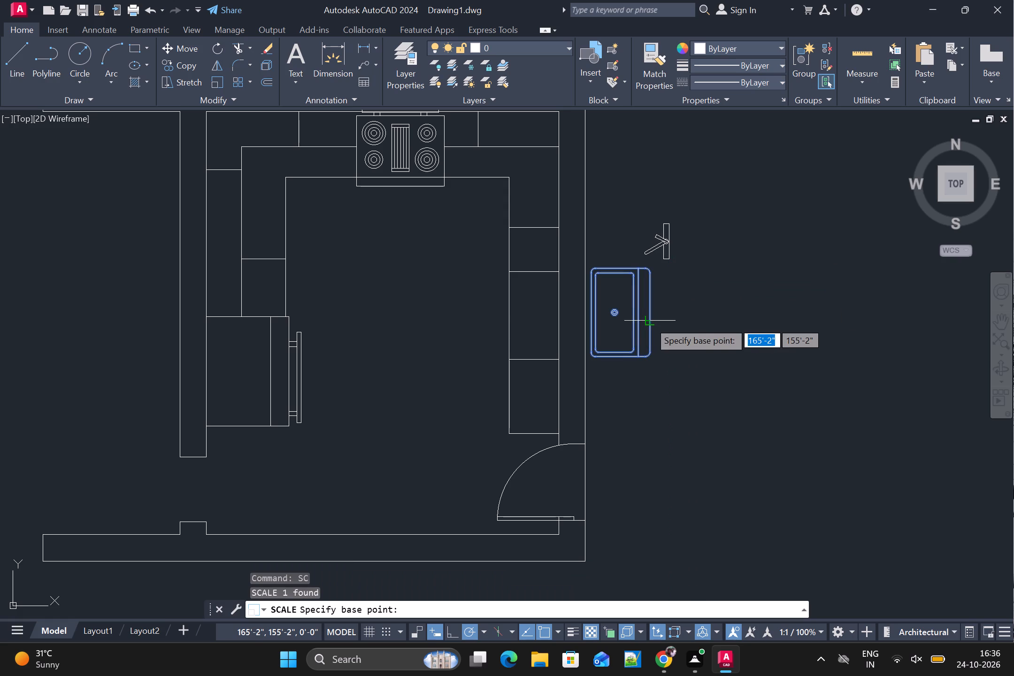
left_click(595, 360)
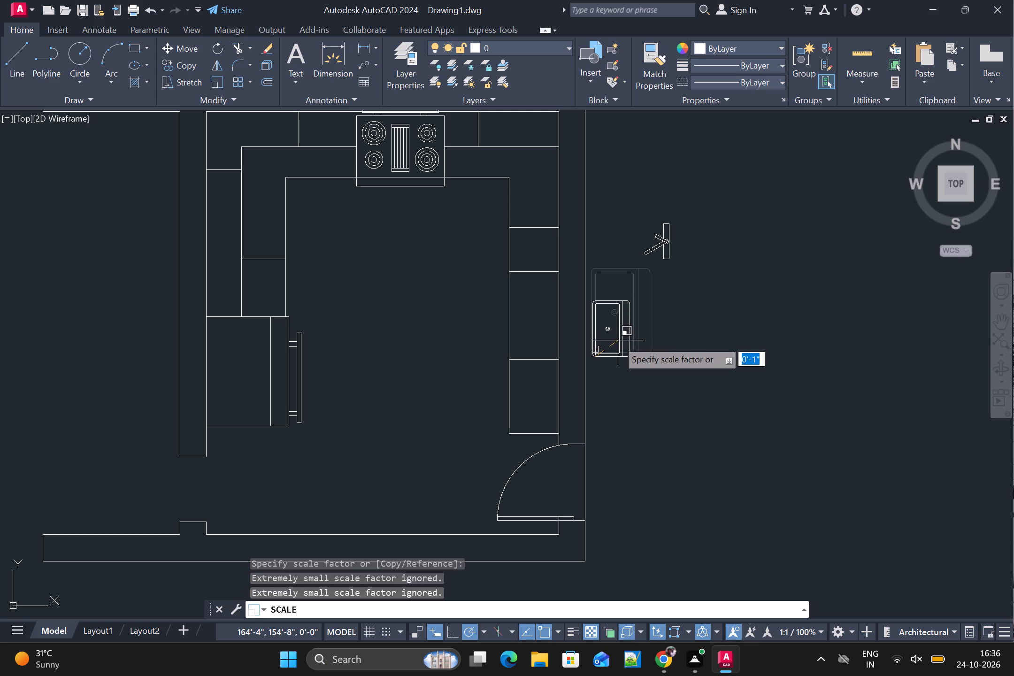
left_click(617, 342)
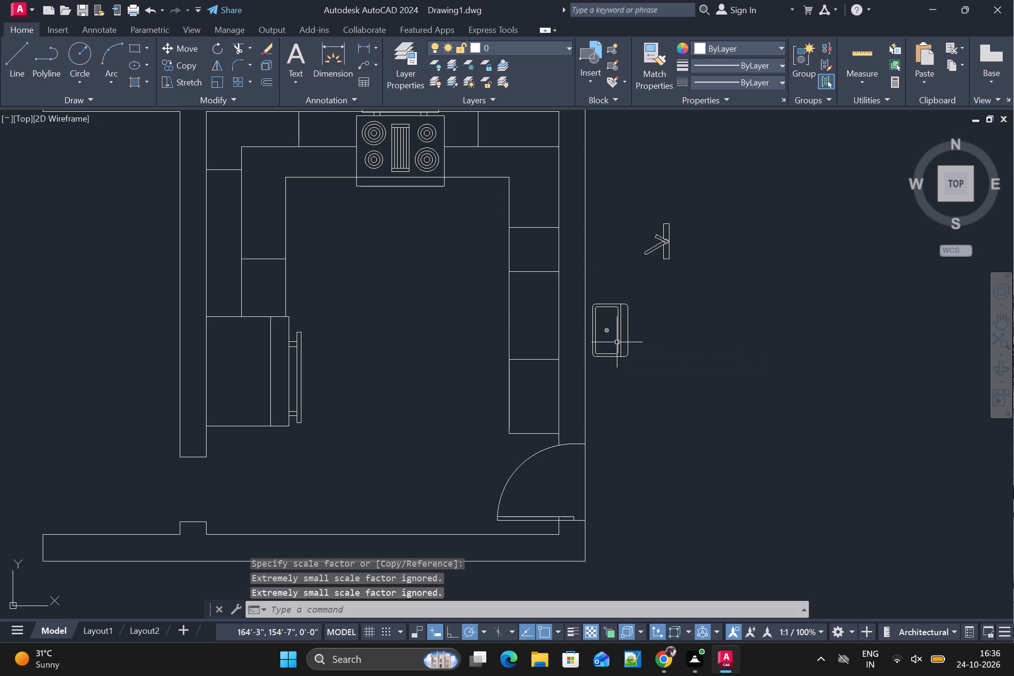
Move the sink by its back-edge midpoint onto the right wall's inner line, within the right counter's middle section.
scroll(676, 346, "up", 1)
key("m")
key("space")
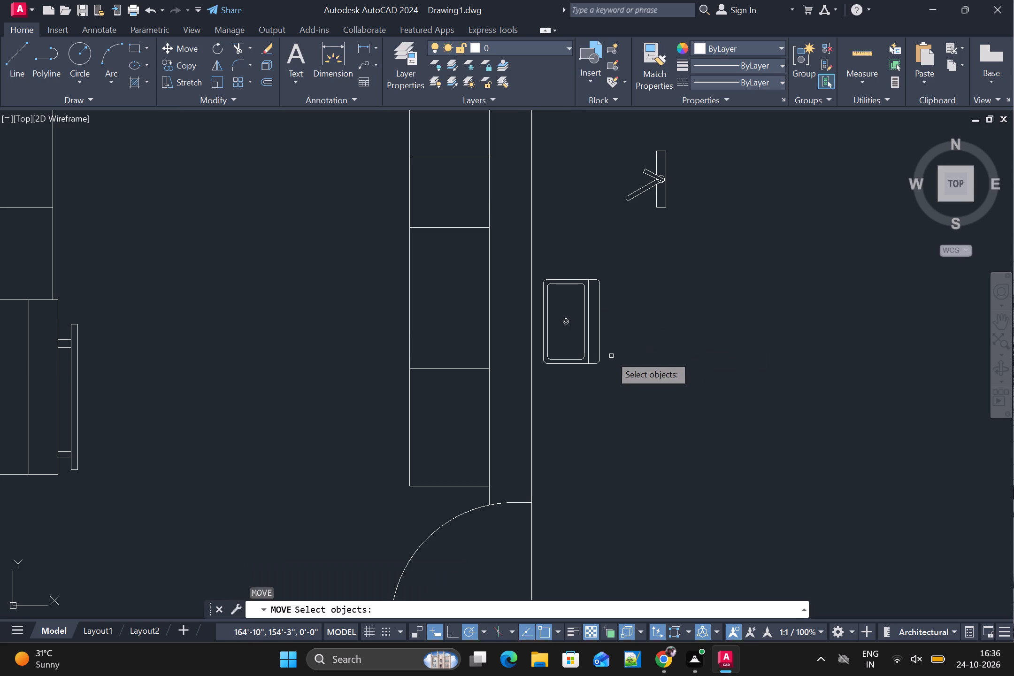
left_click(599, 354)
key("space")
left_click(599, 320)
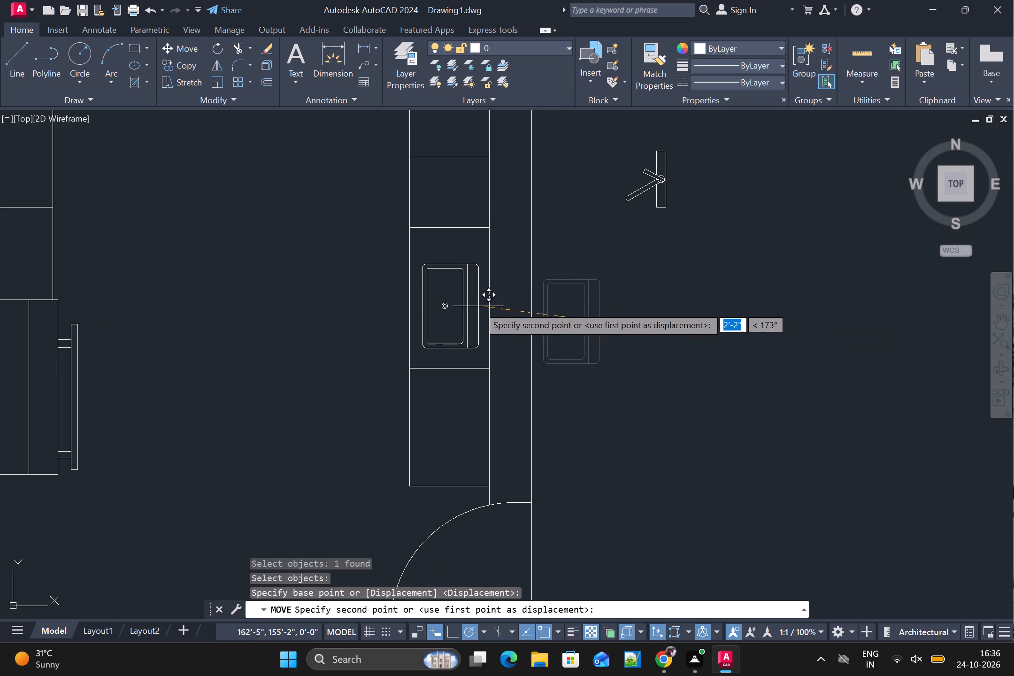
left_click(487, 295)
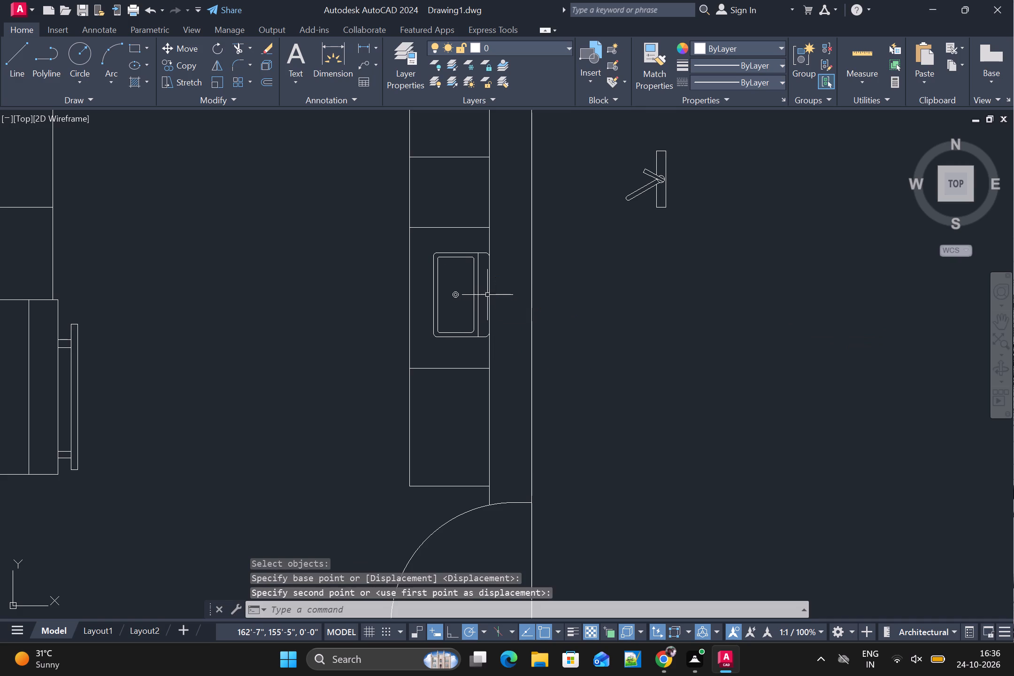
Move the faucet by its back-edge midpoint onto the midpoint of the sink's back edge.
left_click(663, 183)
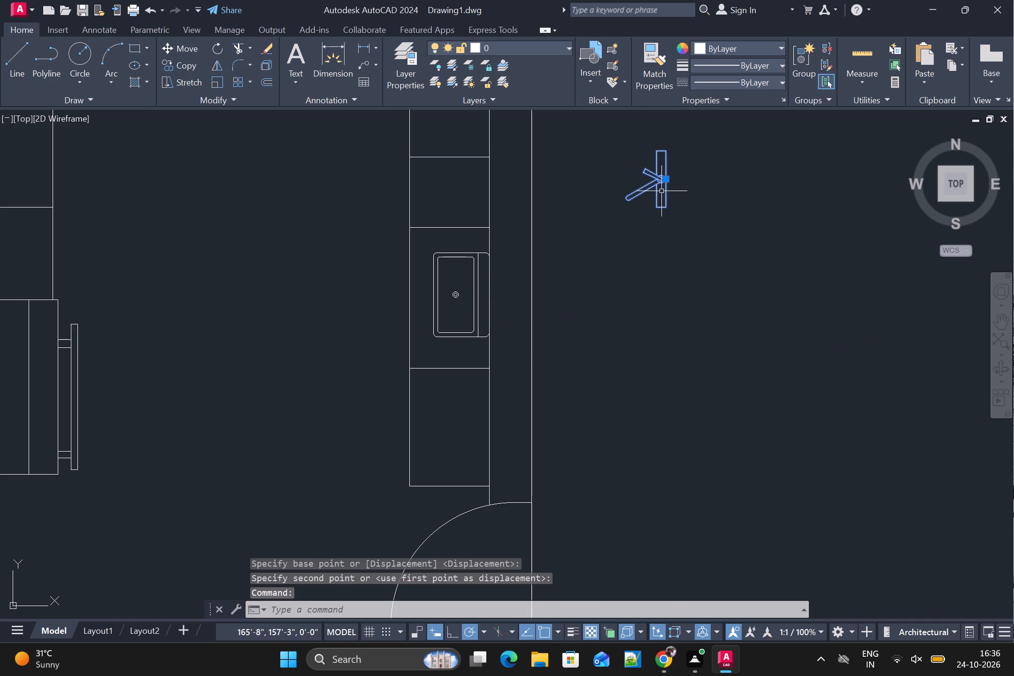
key("m")
key("space")
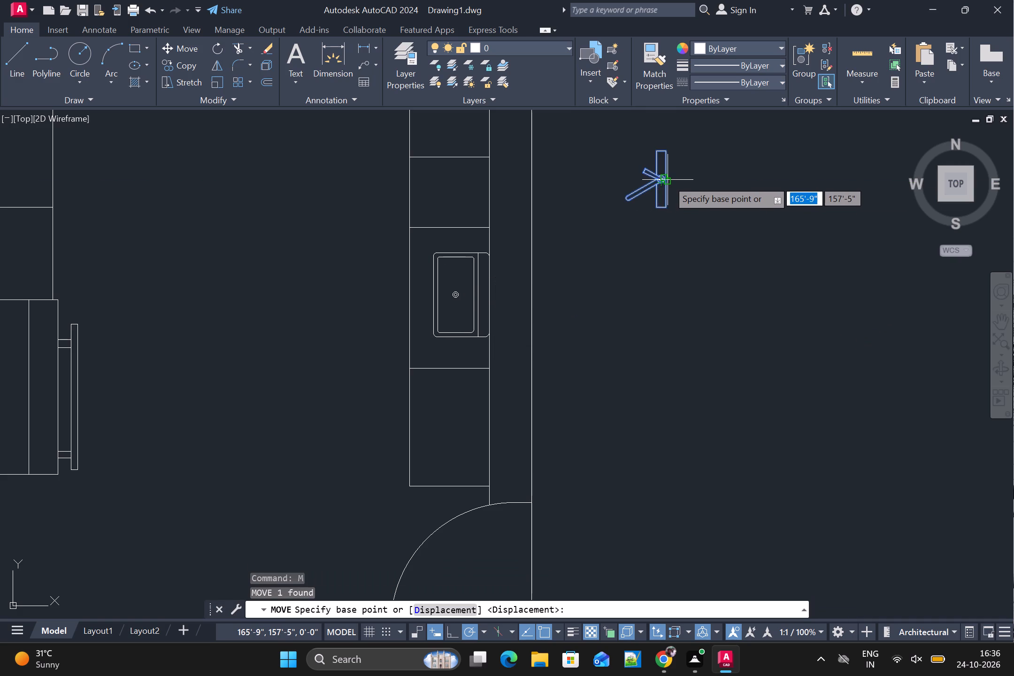
left_click(668, 180)
scroll(468, 280, "up", 2)
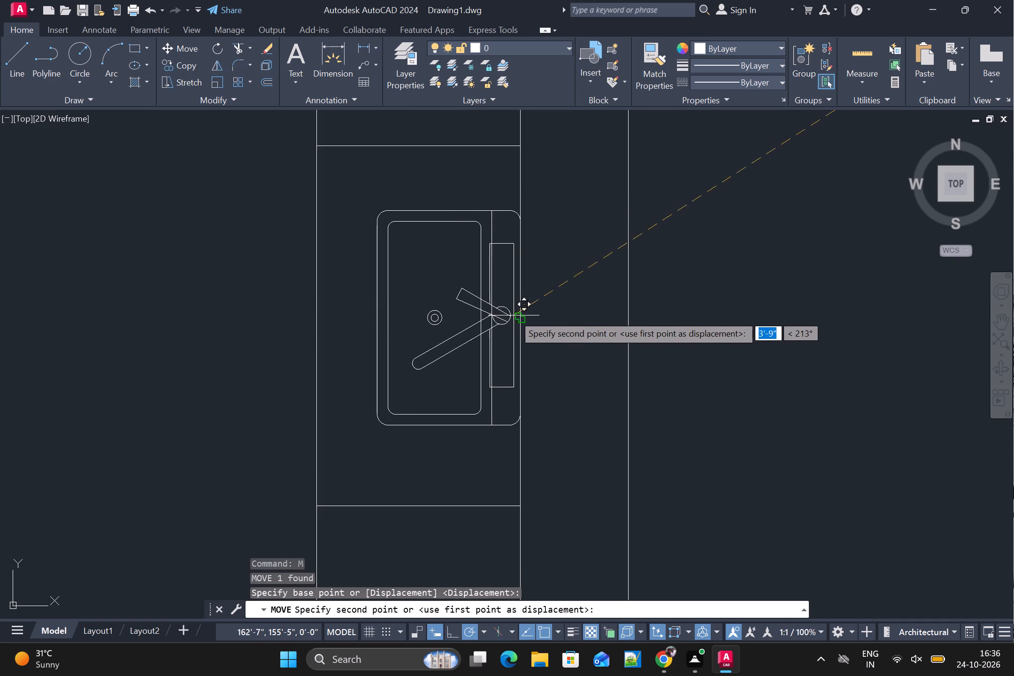
left_click(519, 308)
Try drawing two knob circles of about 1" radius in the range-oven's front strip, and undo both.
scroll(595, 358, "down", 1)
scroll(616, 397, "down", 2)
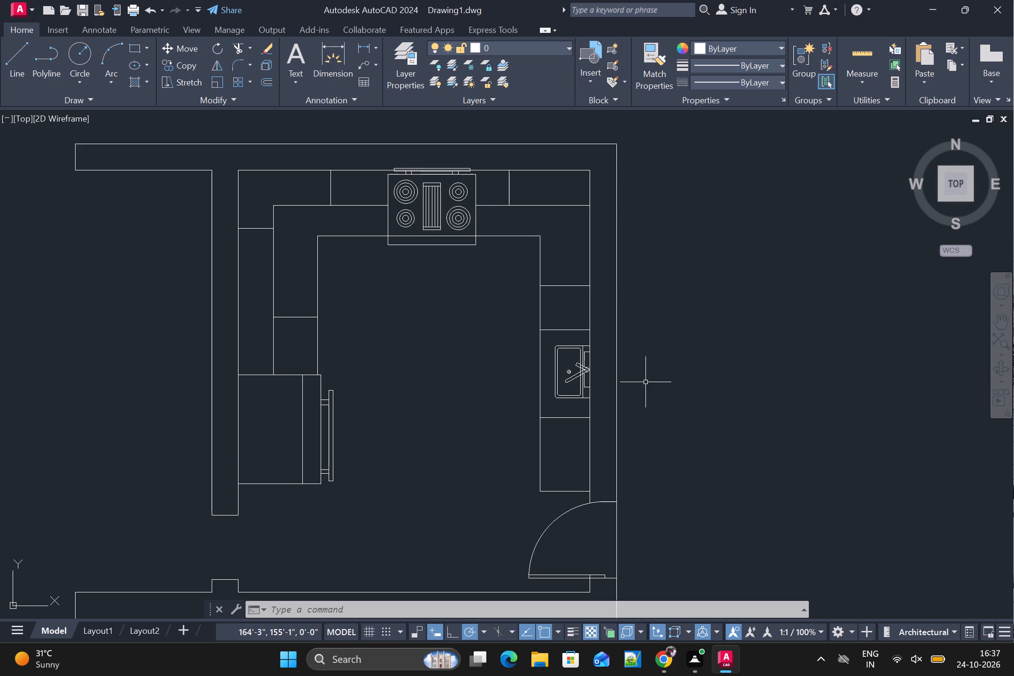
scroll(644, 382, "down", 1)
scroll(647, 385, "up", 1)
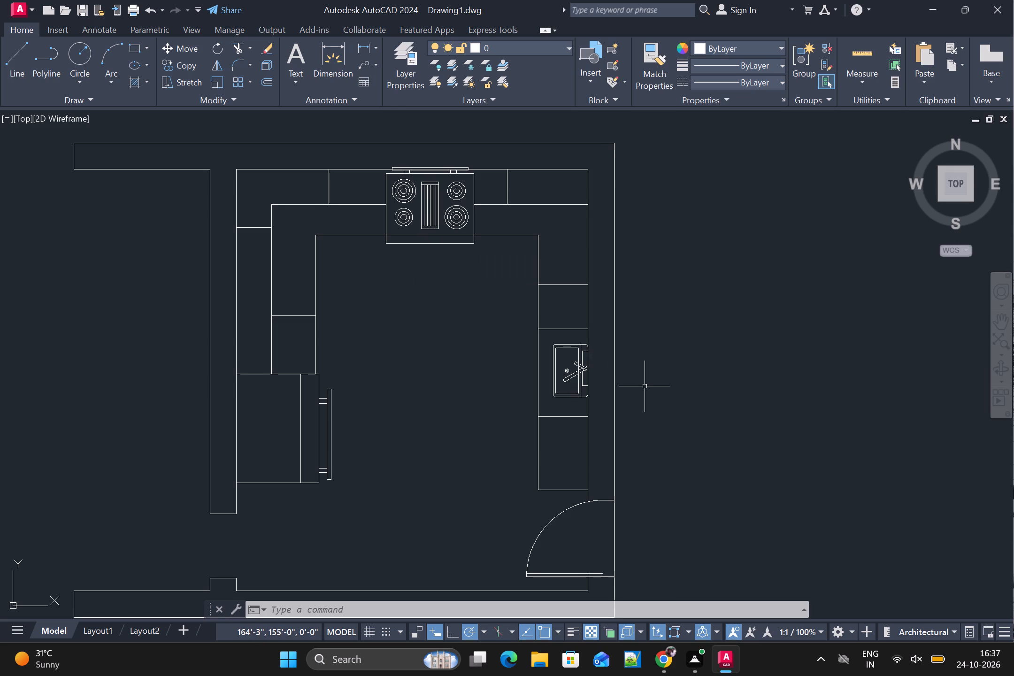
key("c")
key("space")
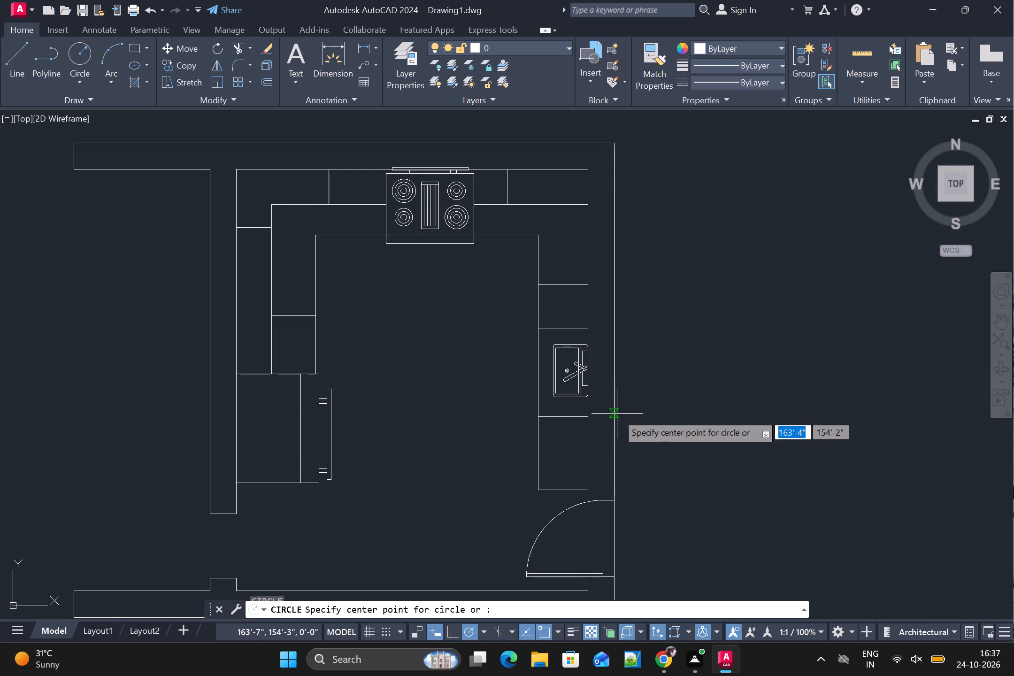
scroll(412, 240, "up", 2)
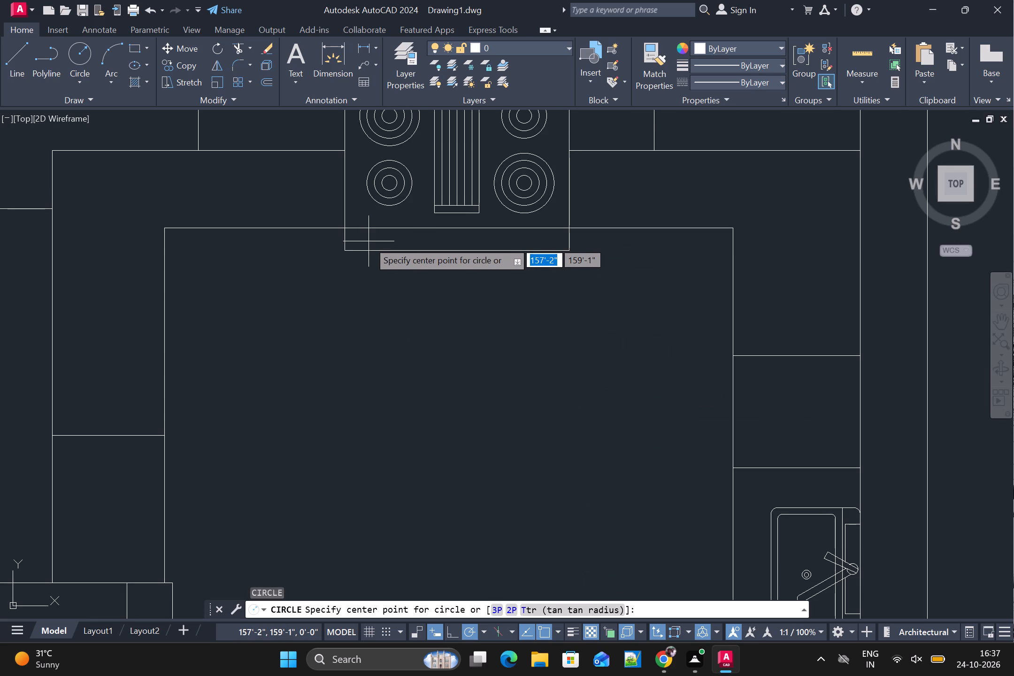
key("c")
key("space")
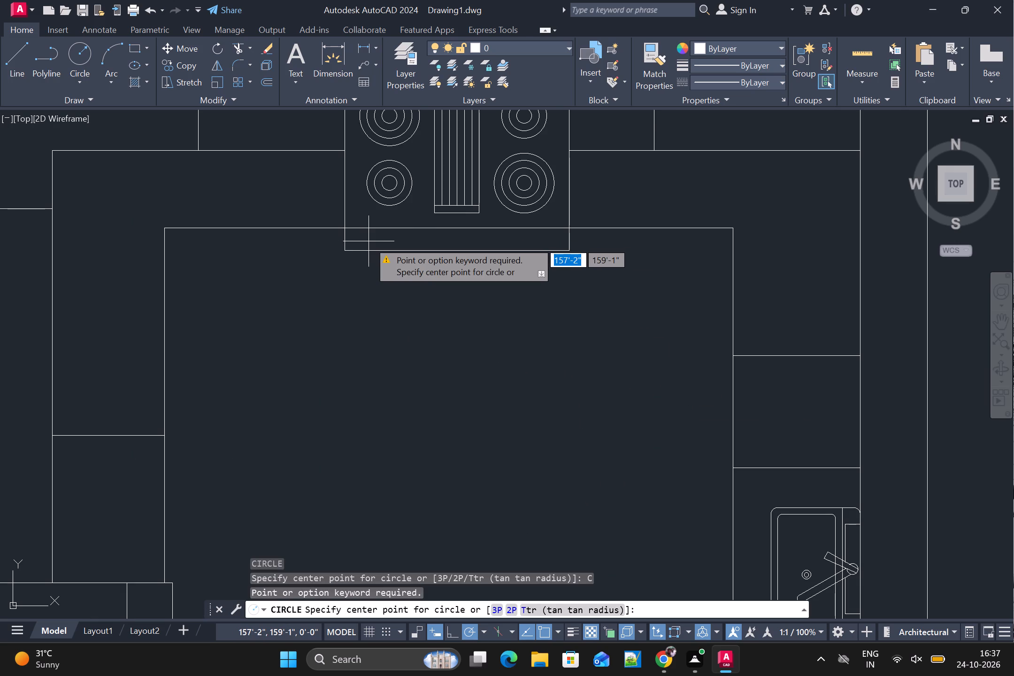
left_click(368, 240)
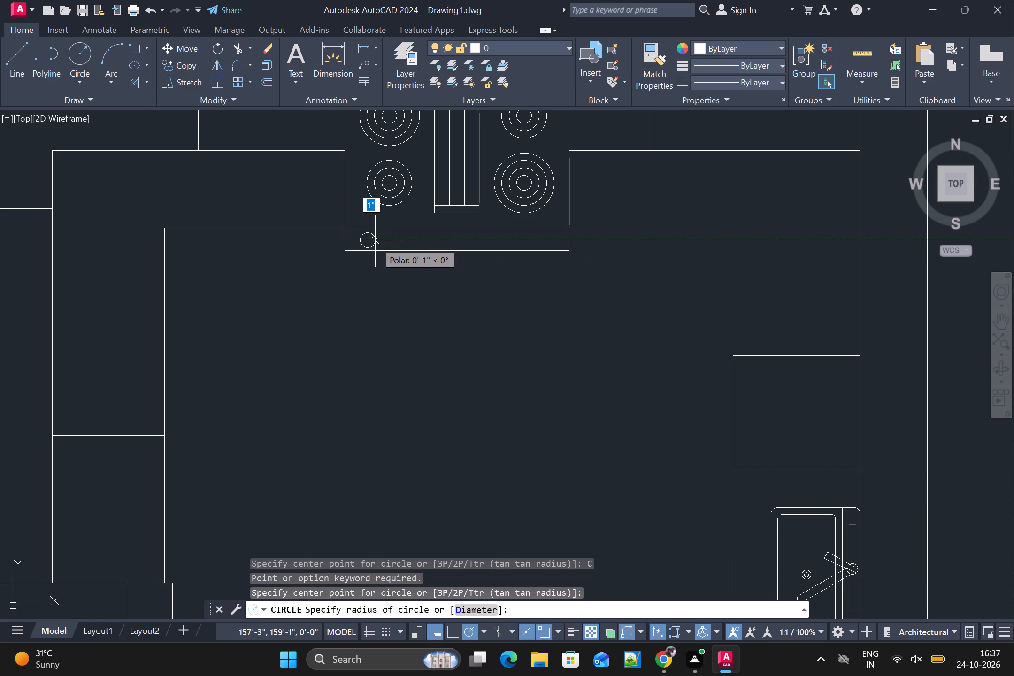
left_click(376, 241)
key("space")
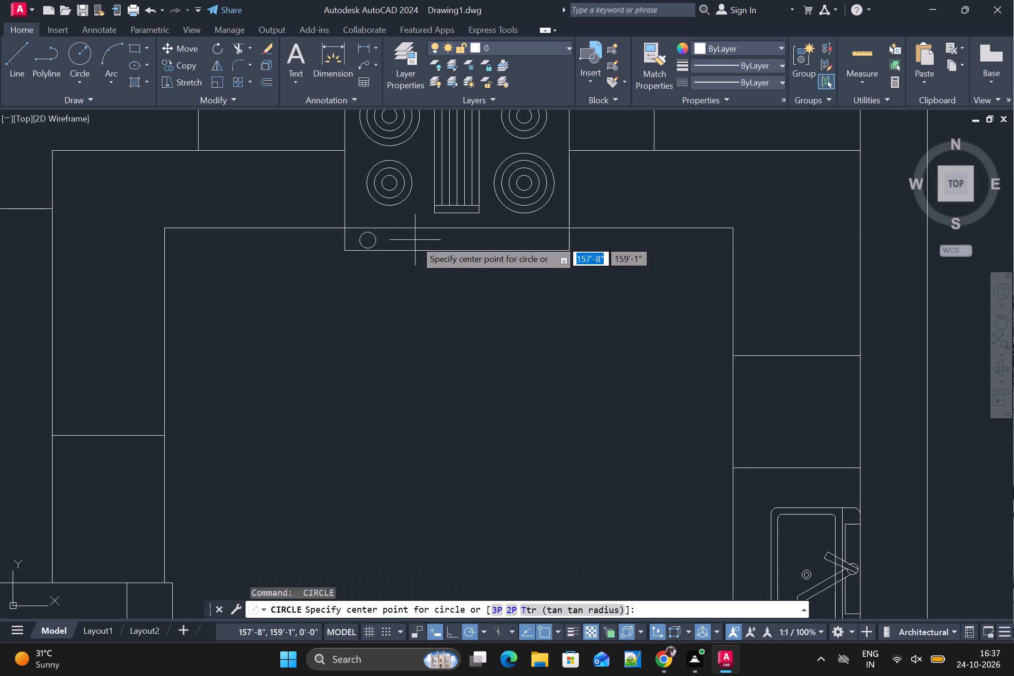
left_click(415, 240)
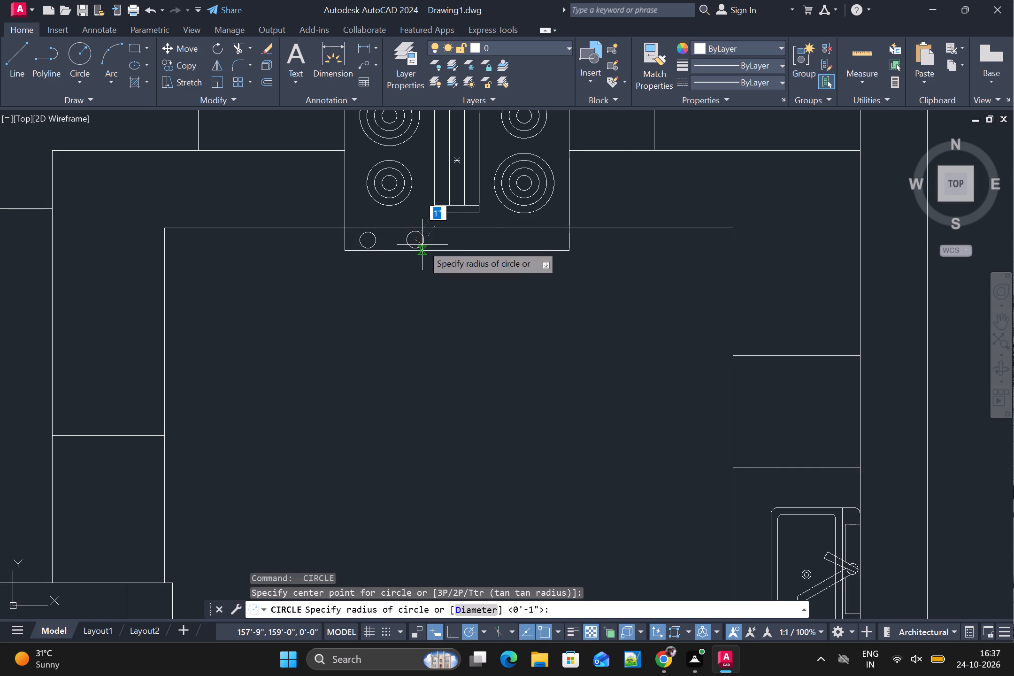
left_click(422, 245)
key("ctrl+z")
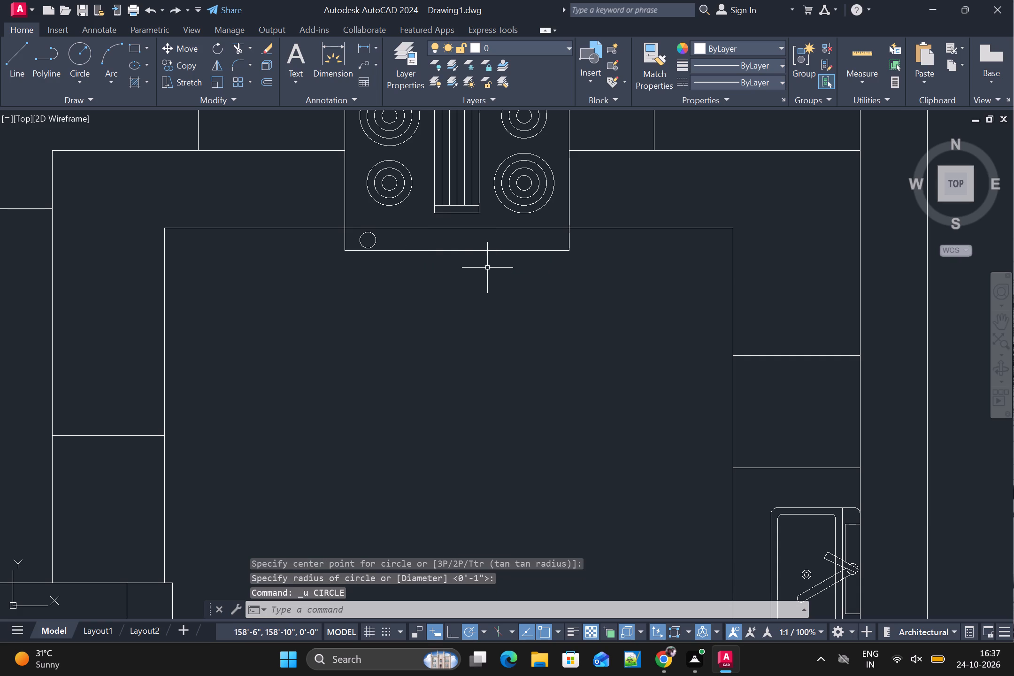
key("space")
Draw four knob circles of about 1" radius in a row along the range-oven's front strip.
scroll(419, 250, "up", 3)
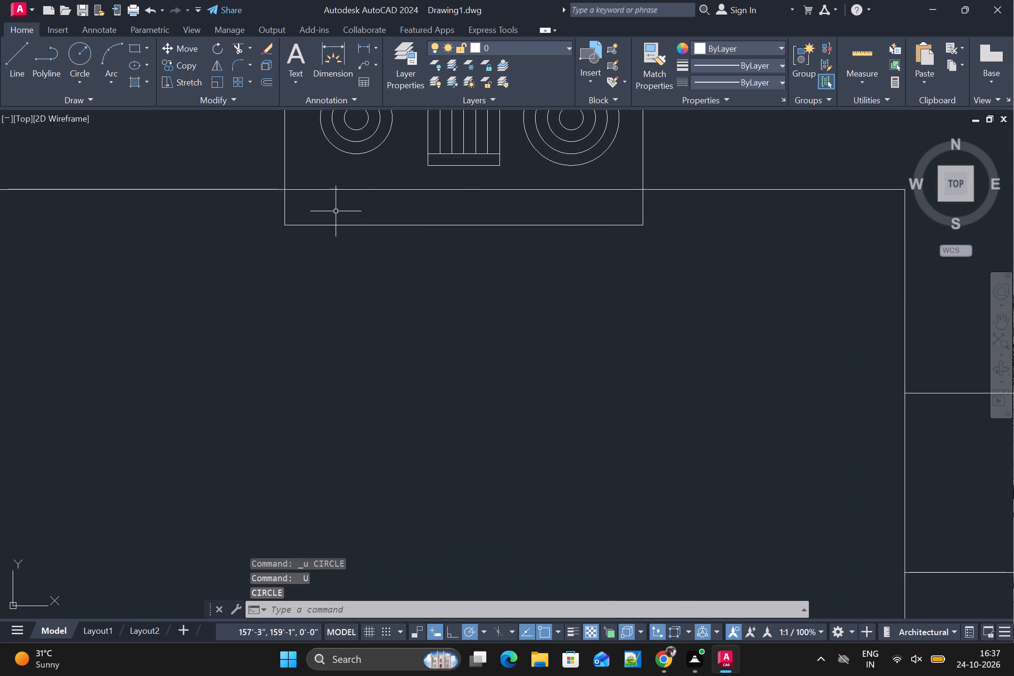
key("c")
key("space")
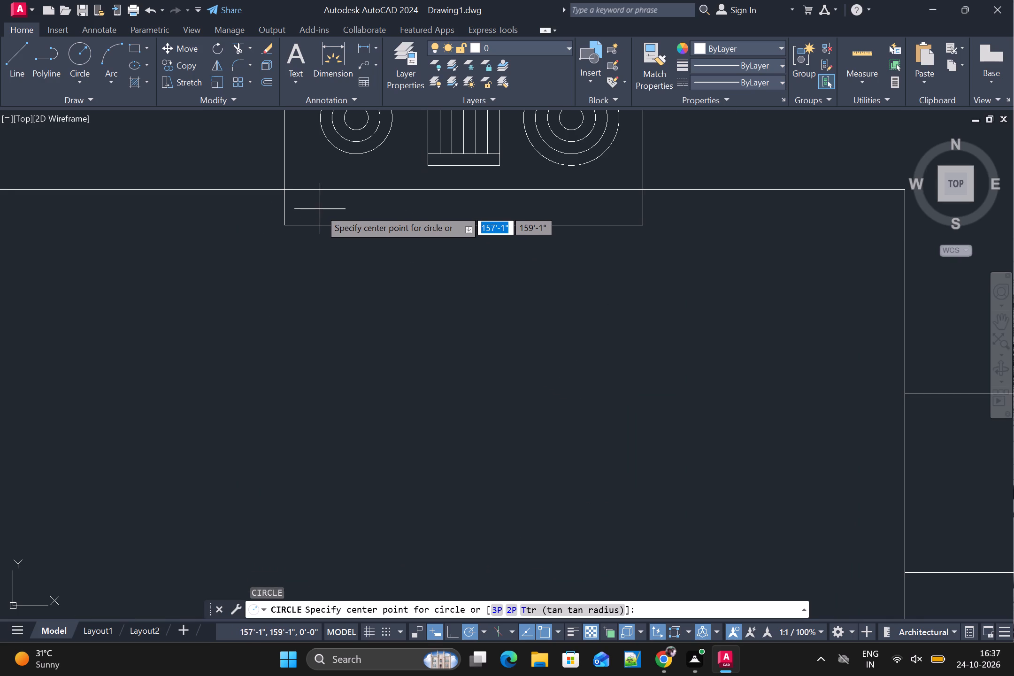
left_click(319, 209)
left_click(334, 209)
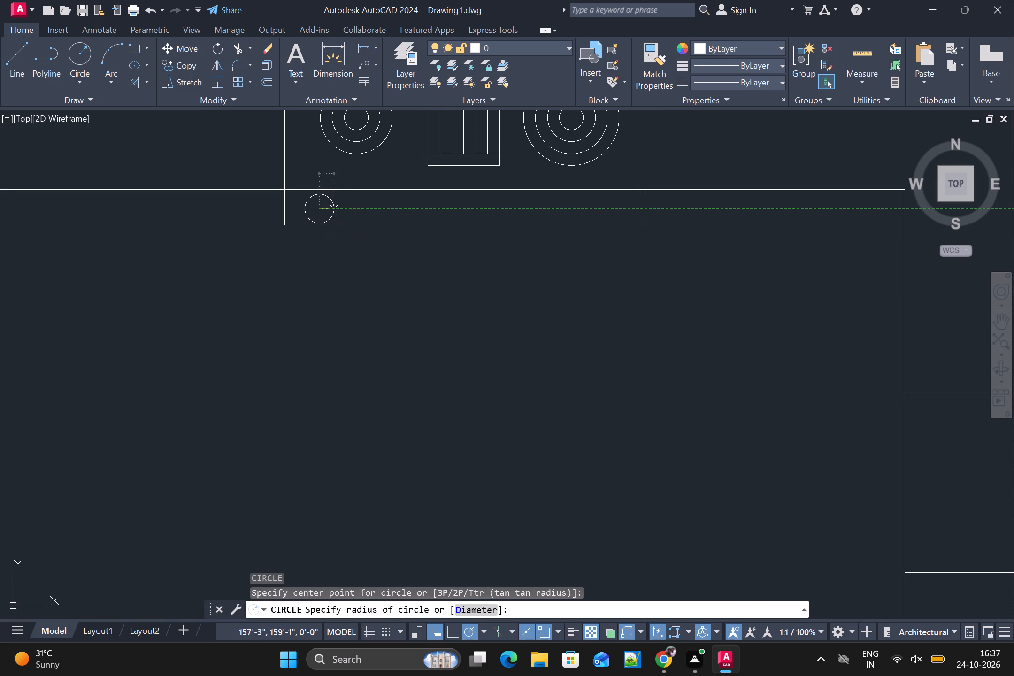
key("space")
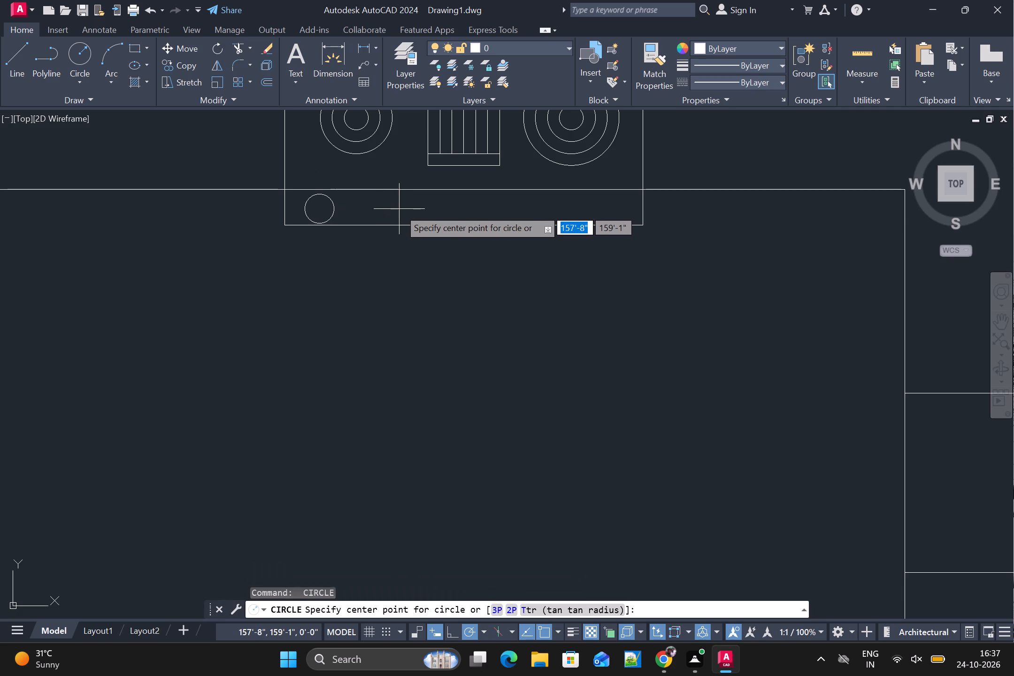
left_click(399, 209)
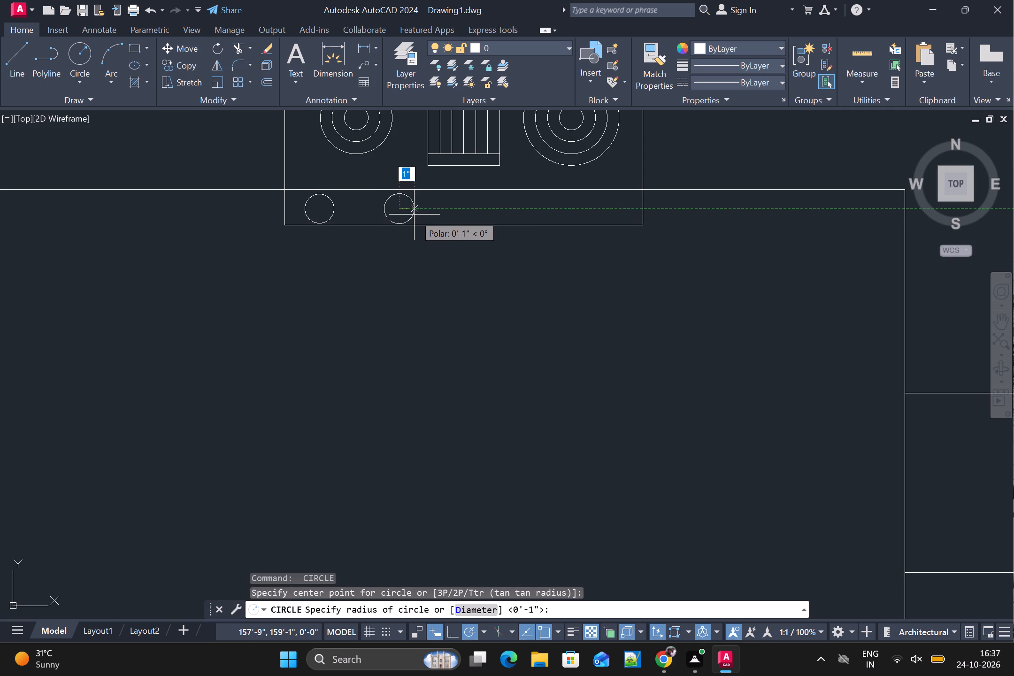
left_click(414, 215)
key("space")
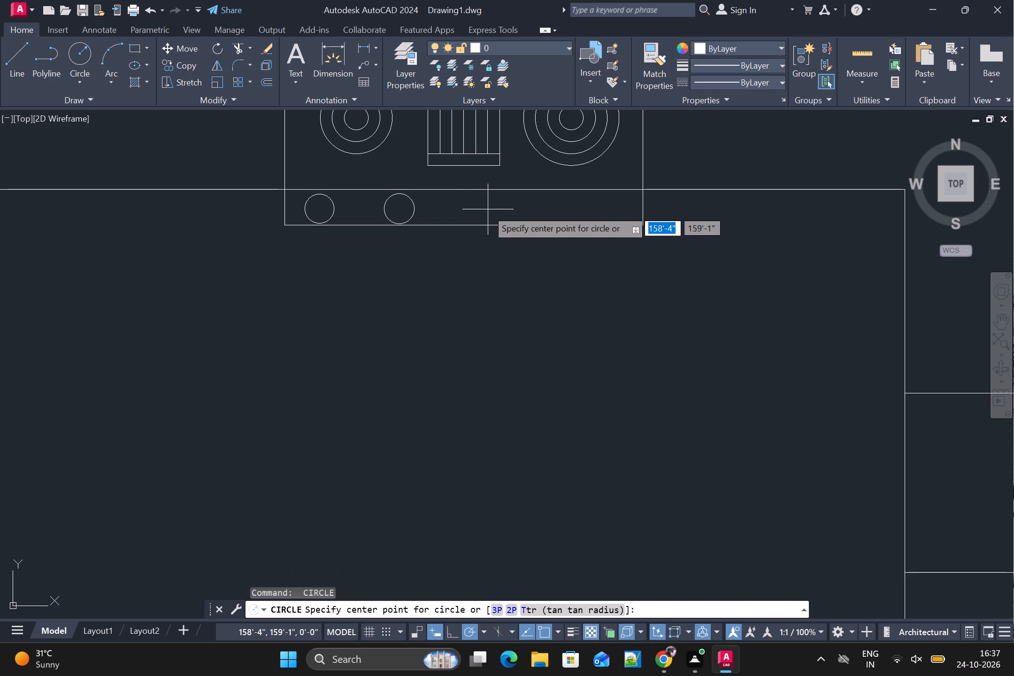
left_click(499, 209)
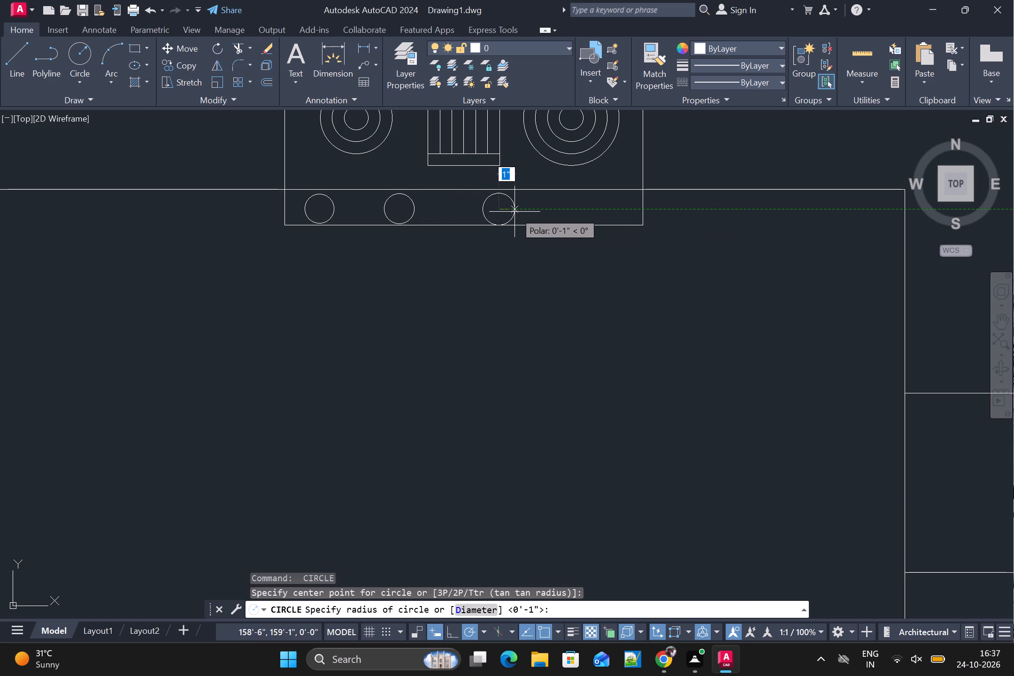
left_click(515, 212)
key("space")
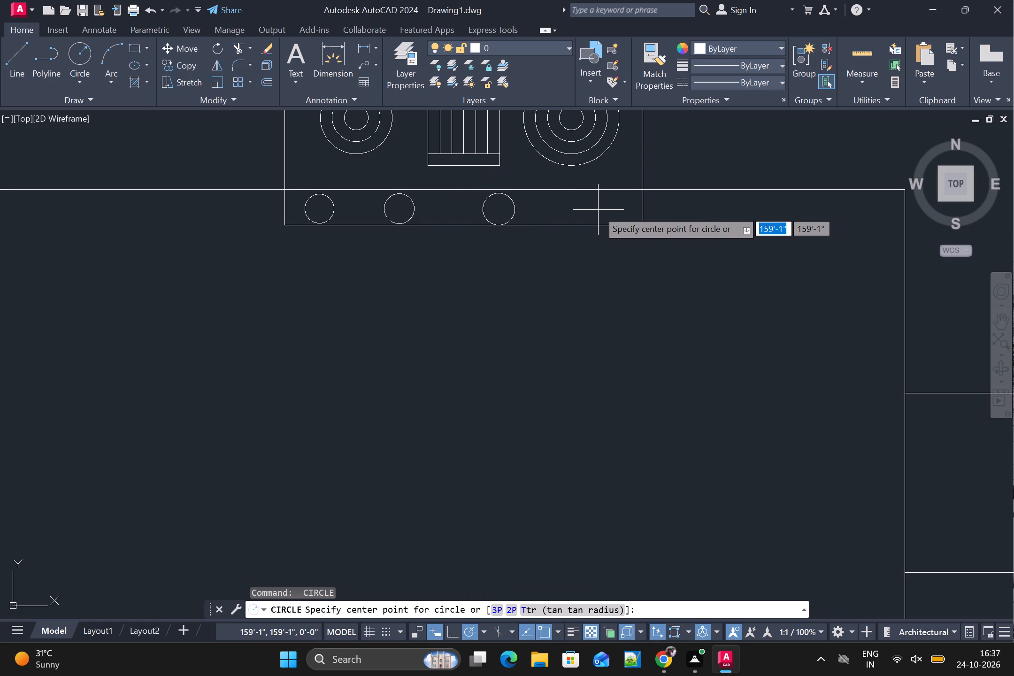
left_click(592, 210)
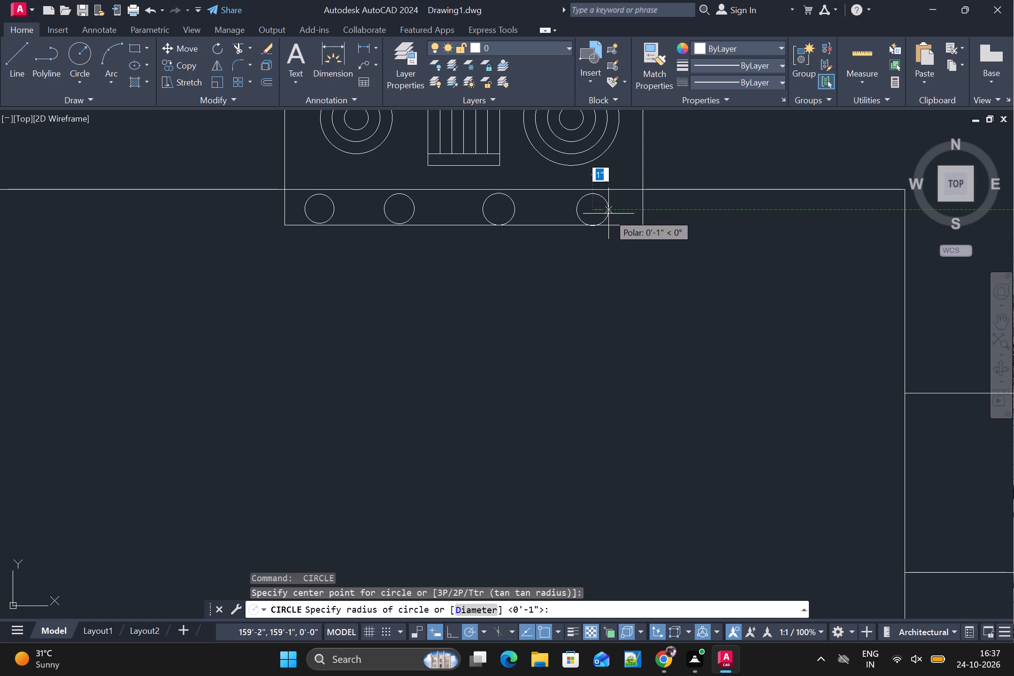
left_click(608, 214)
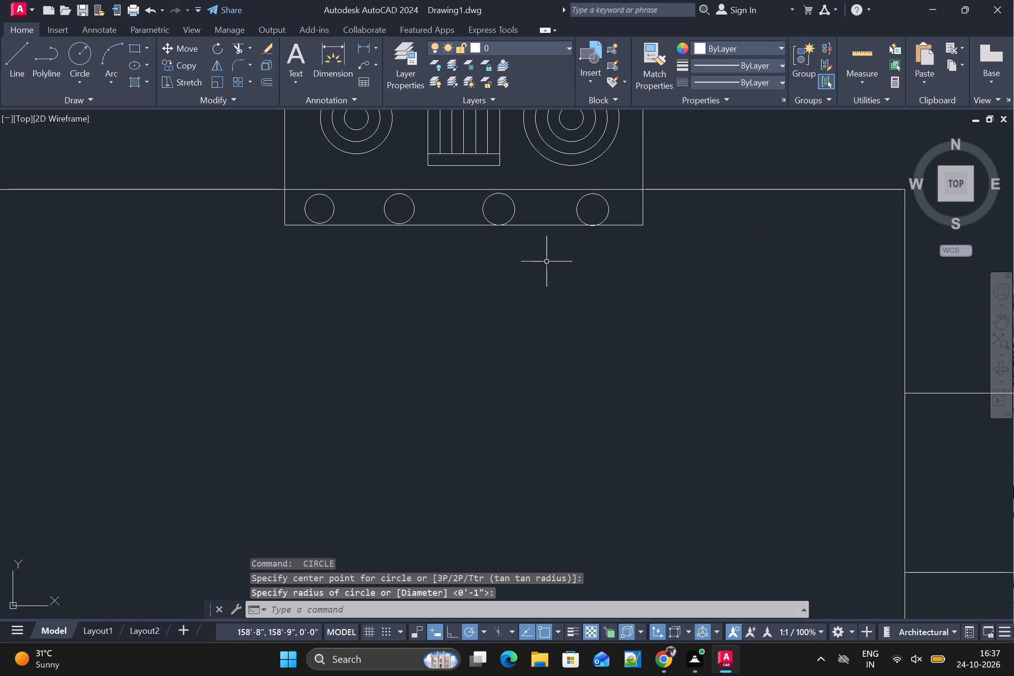
Draw a horizontal diameter line across each of the four knob circles in the range-oven's front strip.
key("l")
key("space")
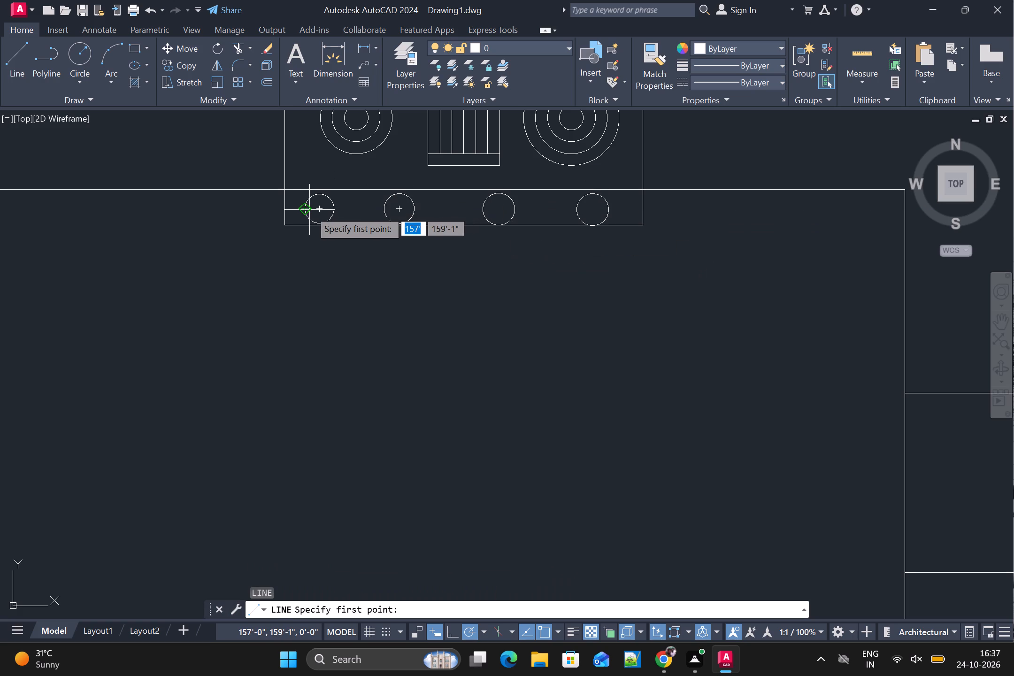
left_click(307, 210)
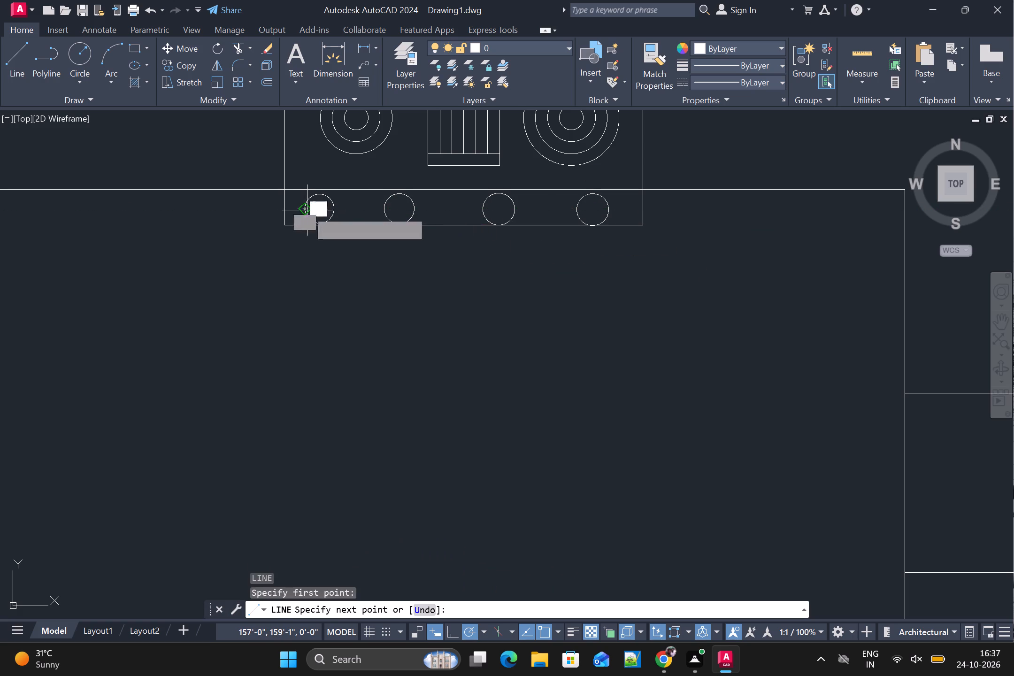
left_click(335, 208)
key("space")
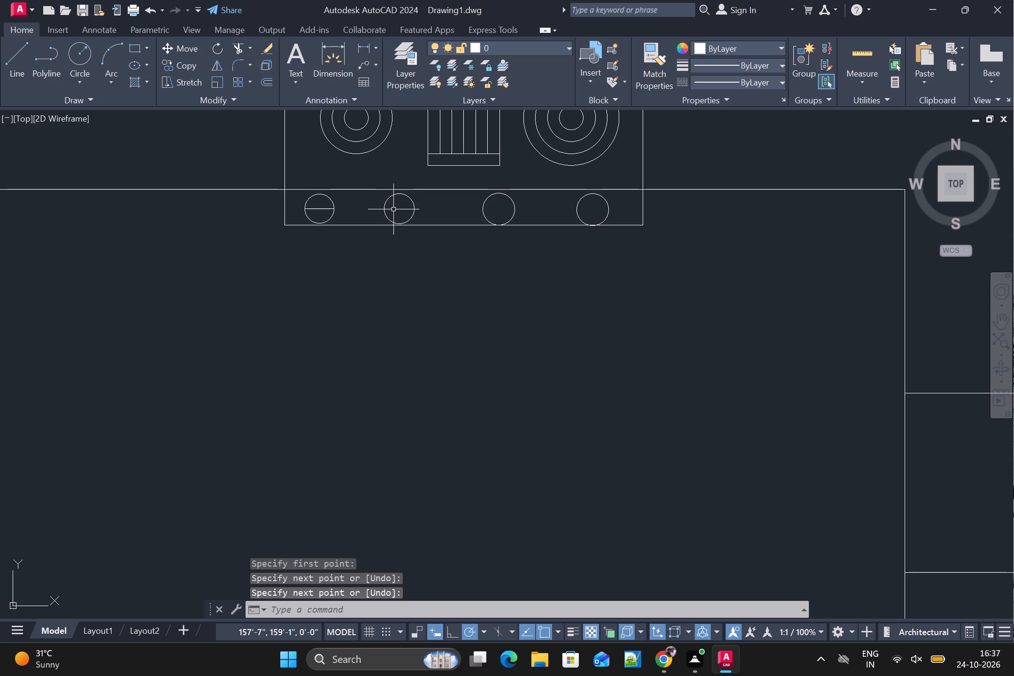
key("space")
left_click(384, 211)
left_click(411, 210)
key("space")
key("space")
left_click(485, 210)
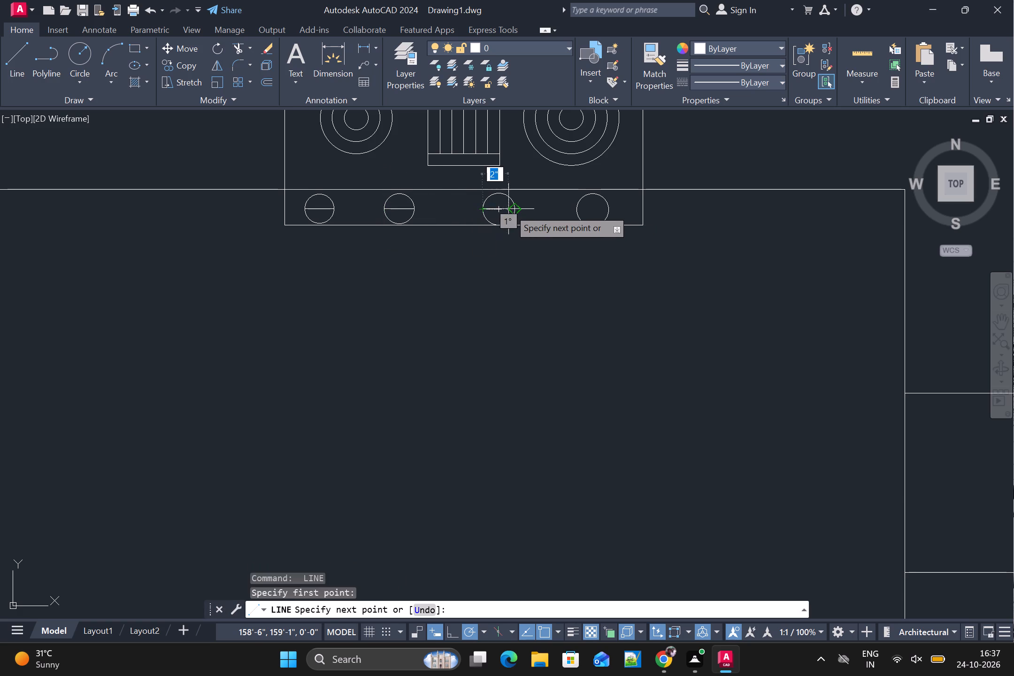
left_click(513, 209)
key("space")
key("space")
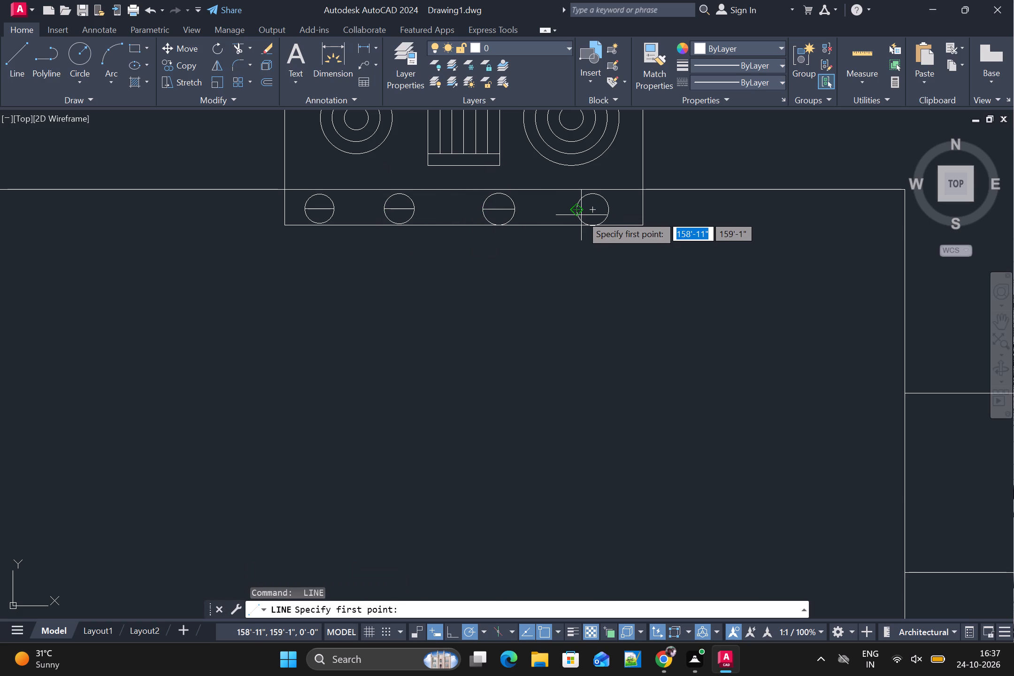
left_click(578, 212)
left_click(607, 211)
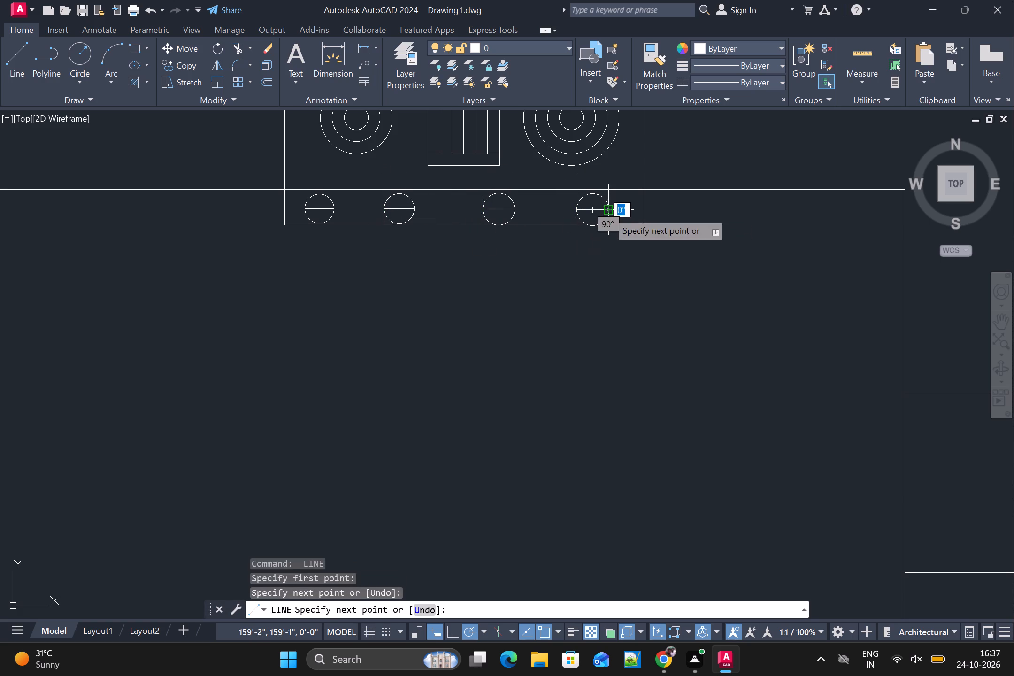
key("space")
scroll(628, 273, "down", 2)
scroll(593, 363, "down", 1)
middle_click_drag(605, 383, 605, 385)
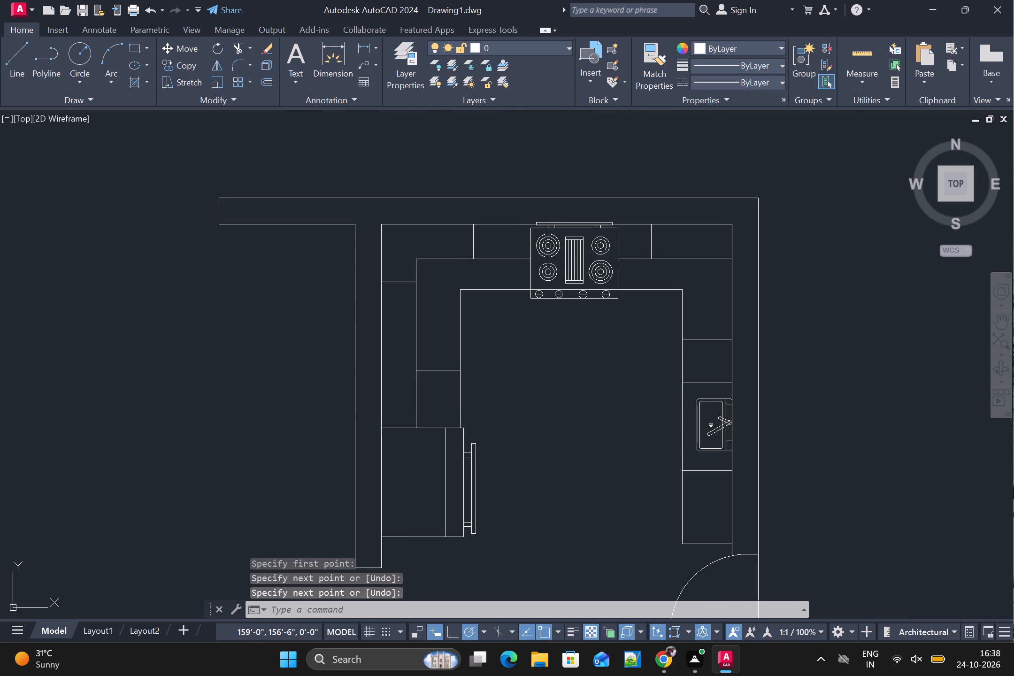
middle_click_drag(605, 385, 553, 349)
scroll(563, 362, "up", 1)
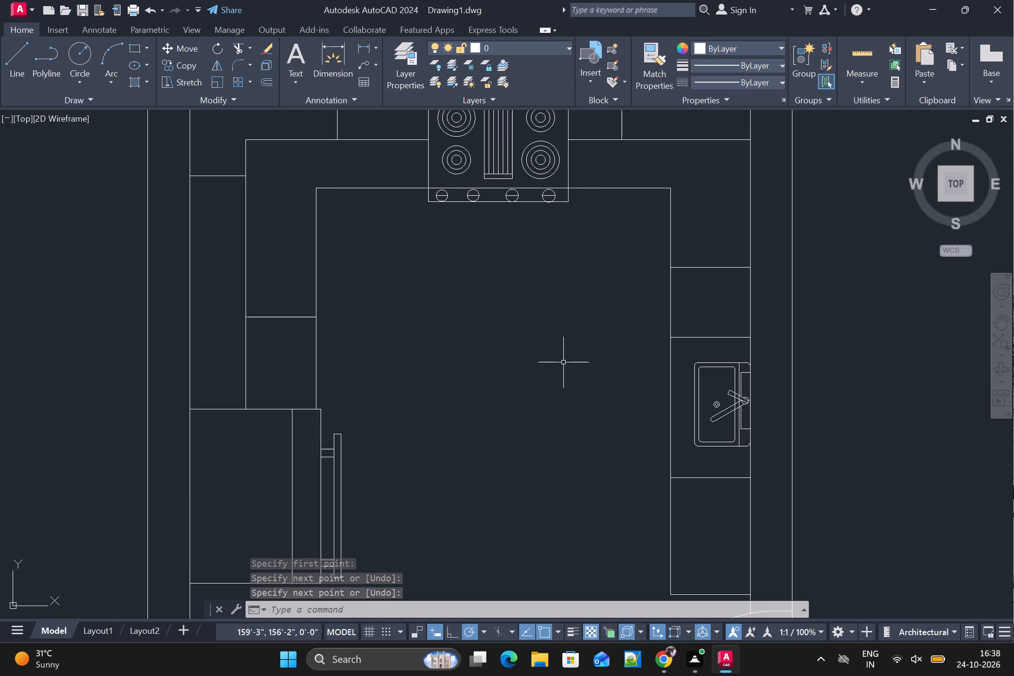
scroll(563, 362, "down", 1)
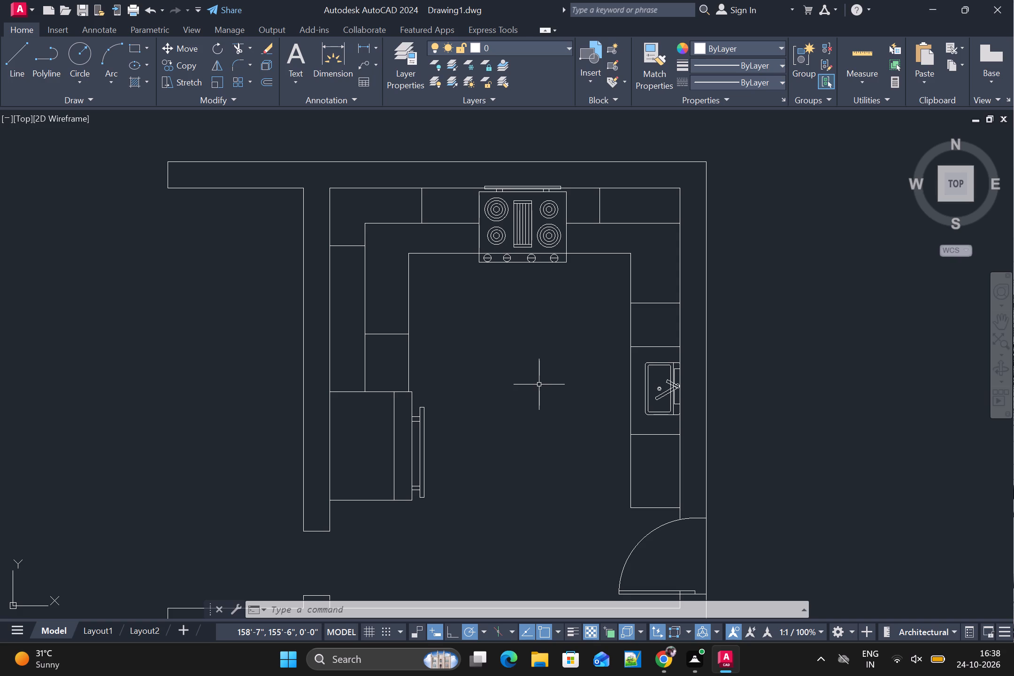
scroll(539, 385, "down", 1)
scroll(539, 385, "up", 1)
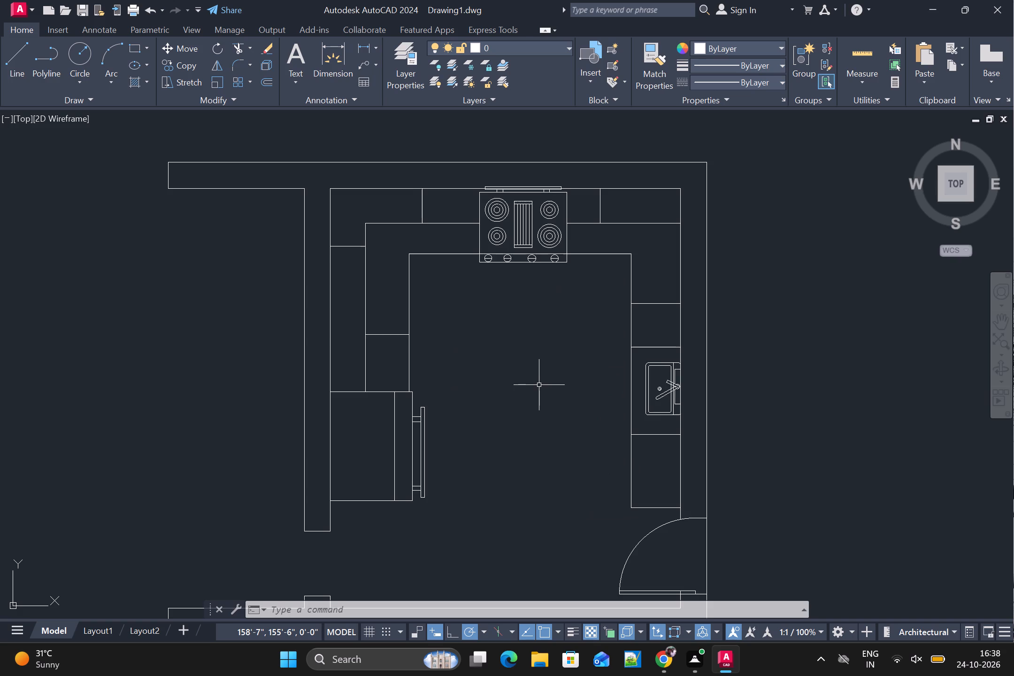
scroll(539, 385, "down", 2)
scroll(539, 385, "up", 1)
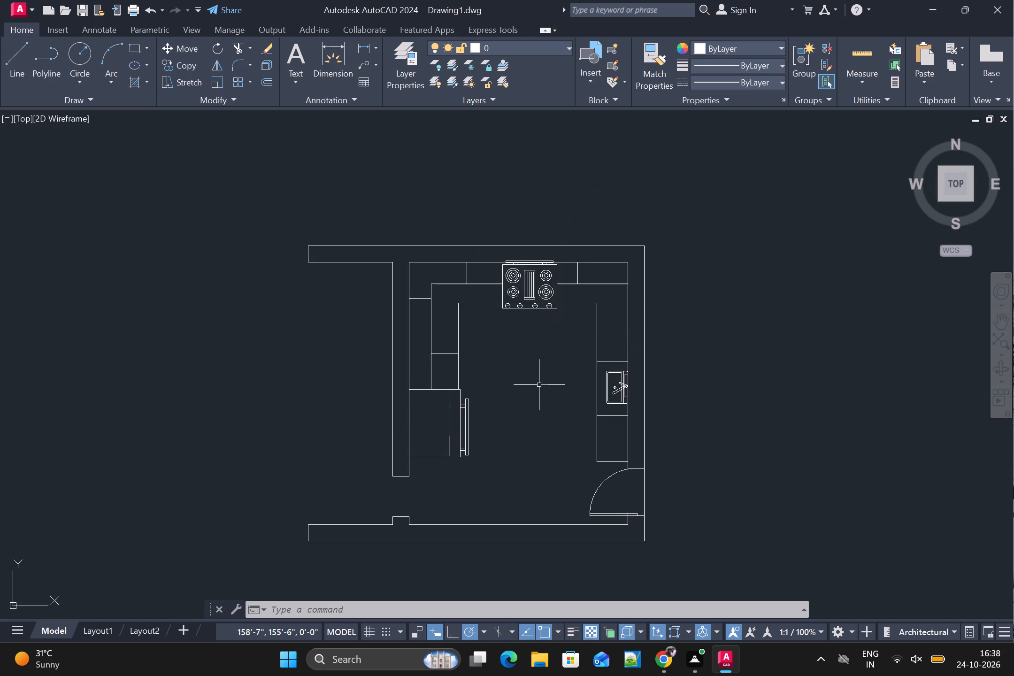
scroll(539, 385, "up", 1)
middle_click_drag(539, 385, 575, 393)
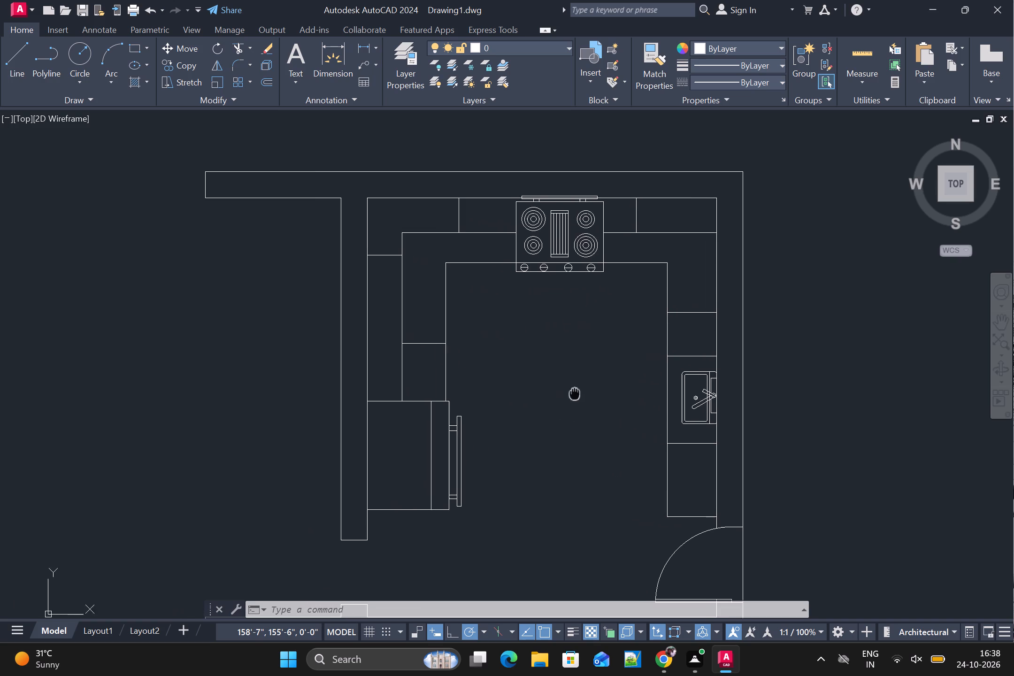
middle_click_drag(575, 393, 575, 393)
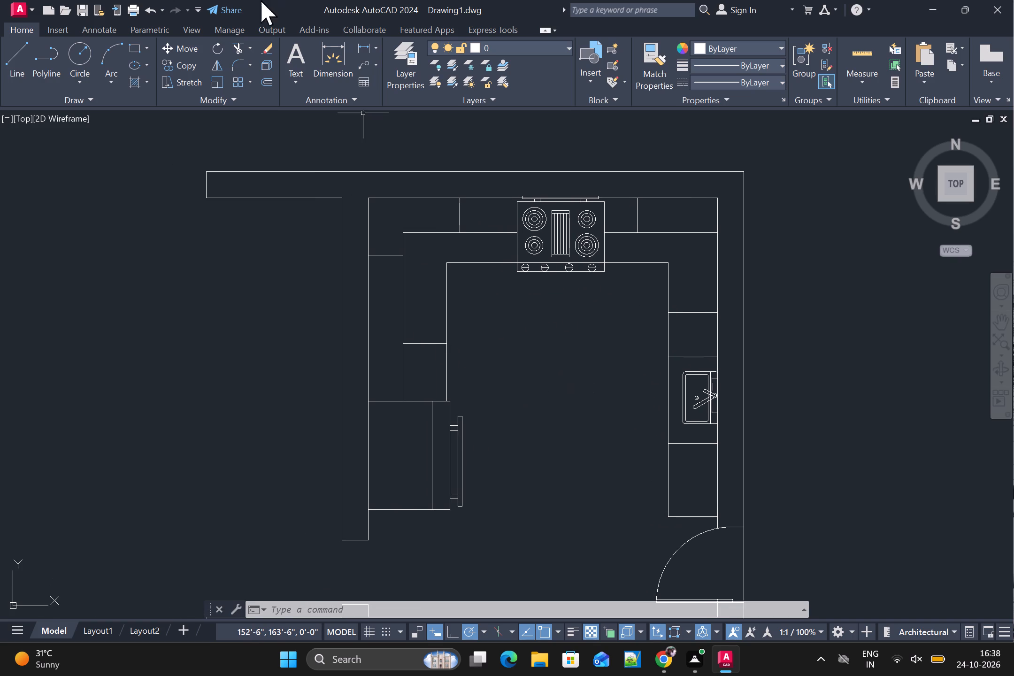
Create a new layer named WINDOW and set its color to red.
left_click(398, 53)
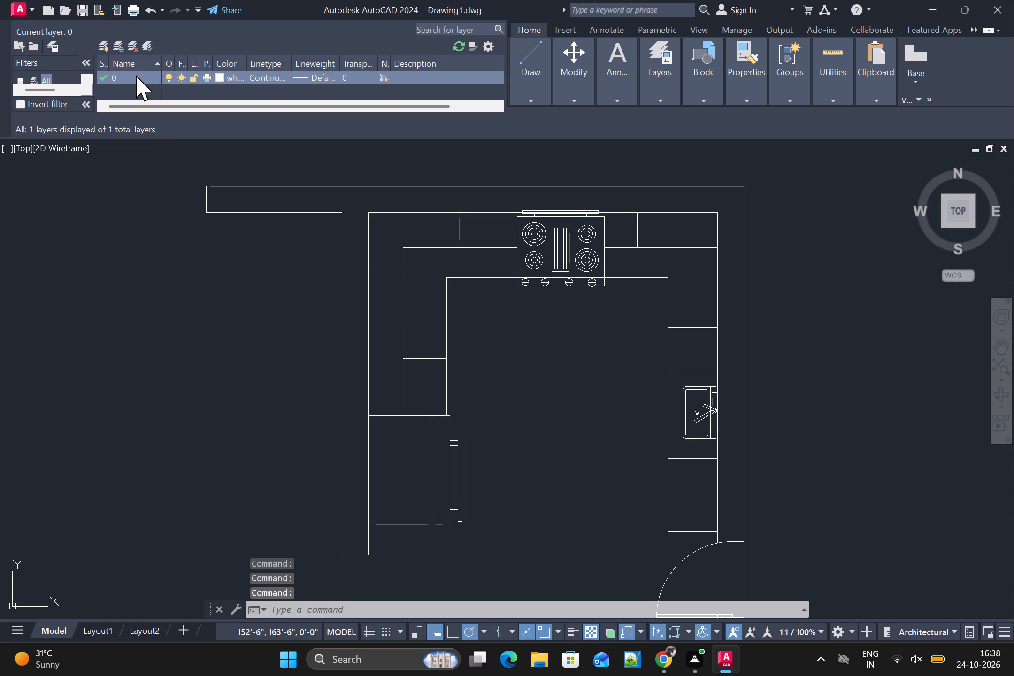
left_click(103, 47)
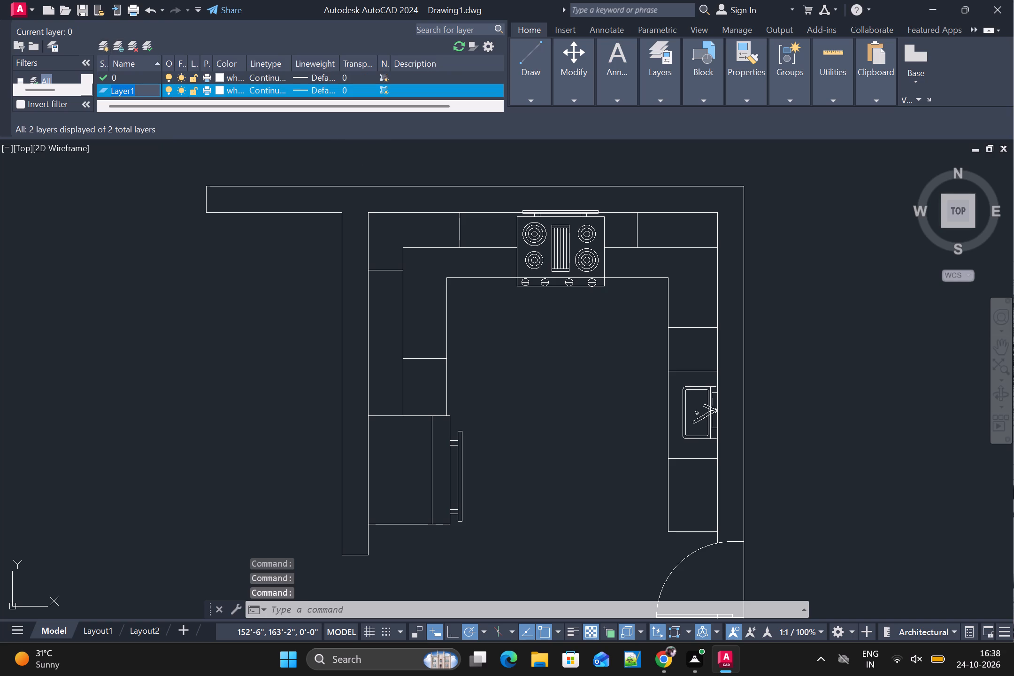
key("BackSpace")
key("BackSpace")
type("WINDOW")
key("Return")
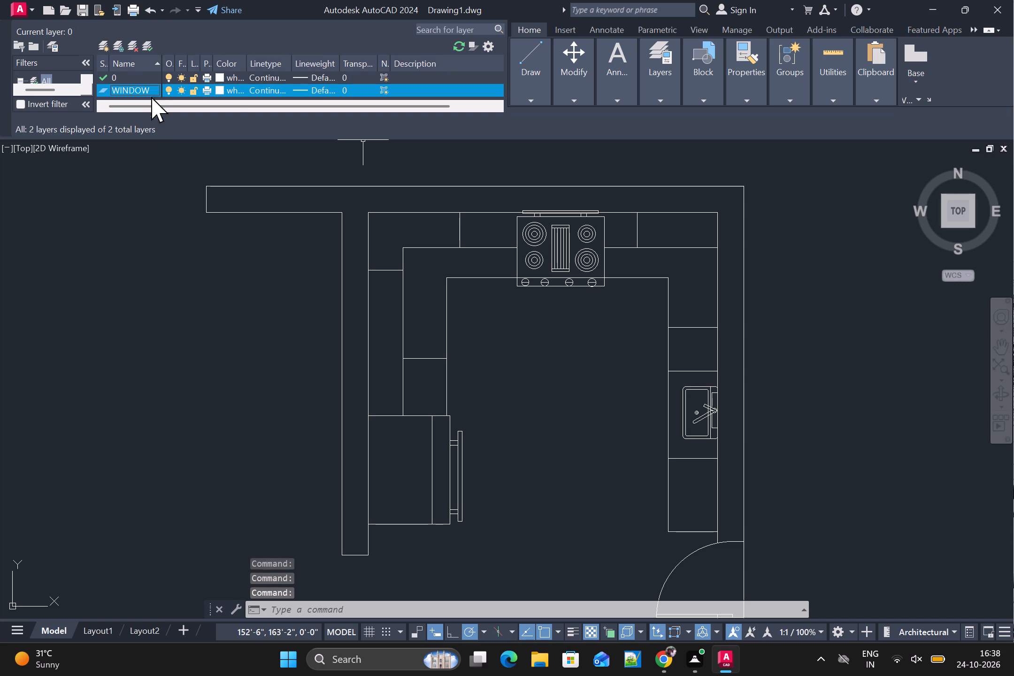
left_click(231, 86)
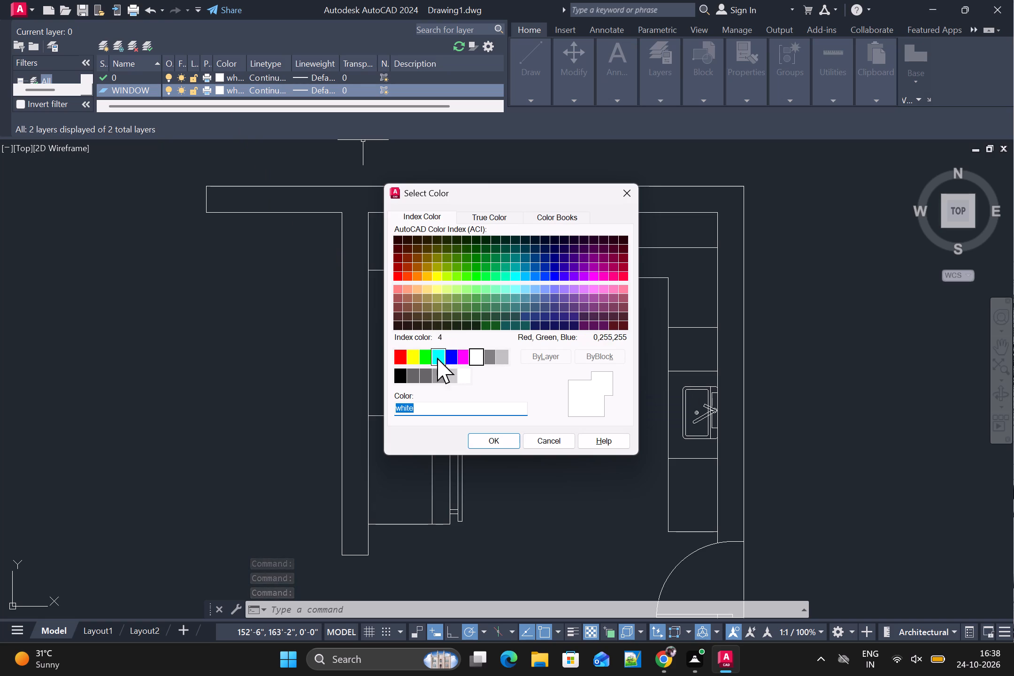
left_click(399, 360)
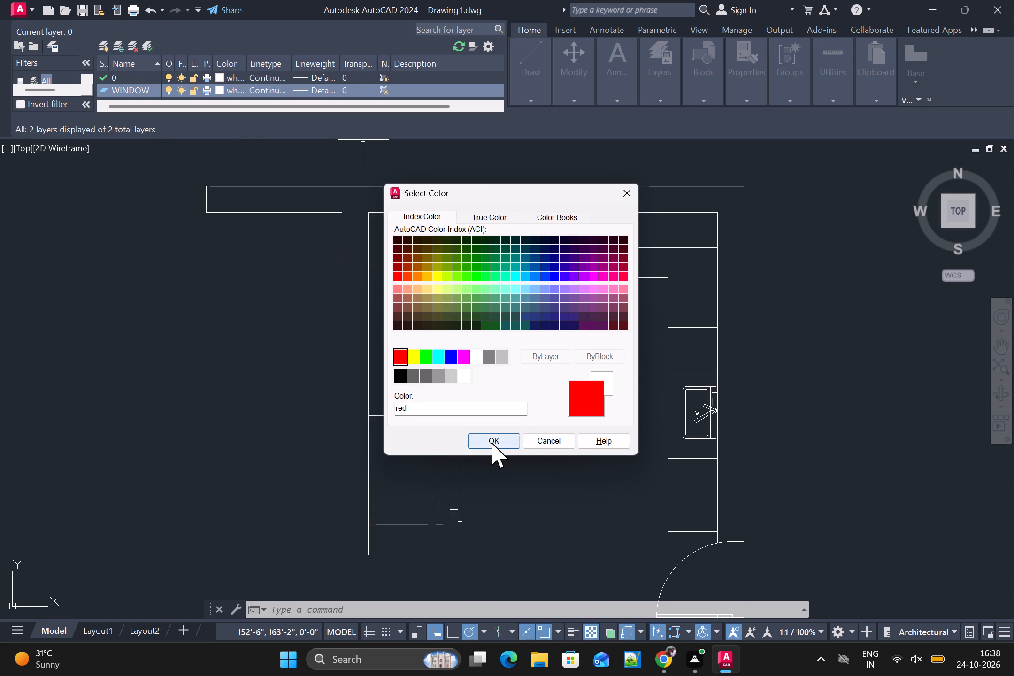
left_click(492, 442)
With a line command started, make WINDOW the current layer.
scroll(776, 333, "down", 1)
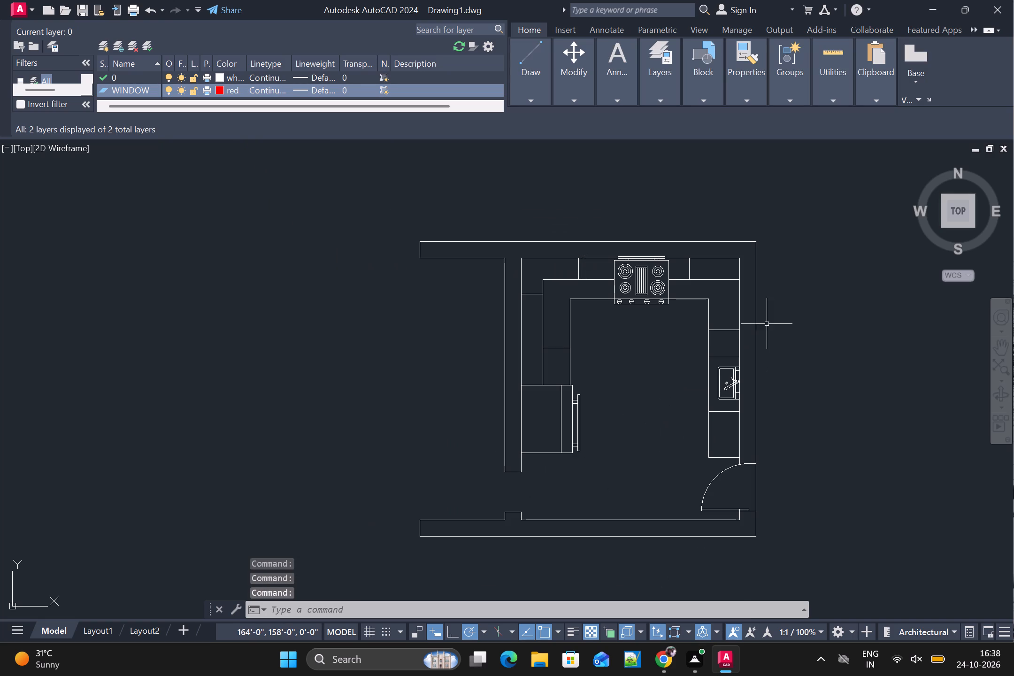
key("l")
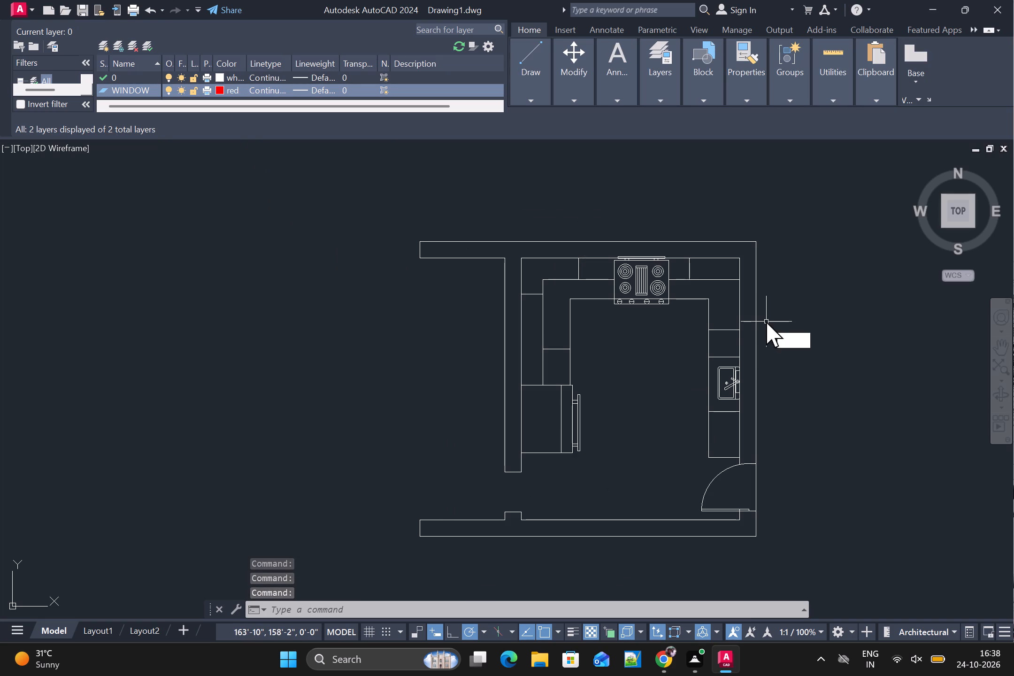
key("space")
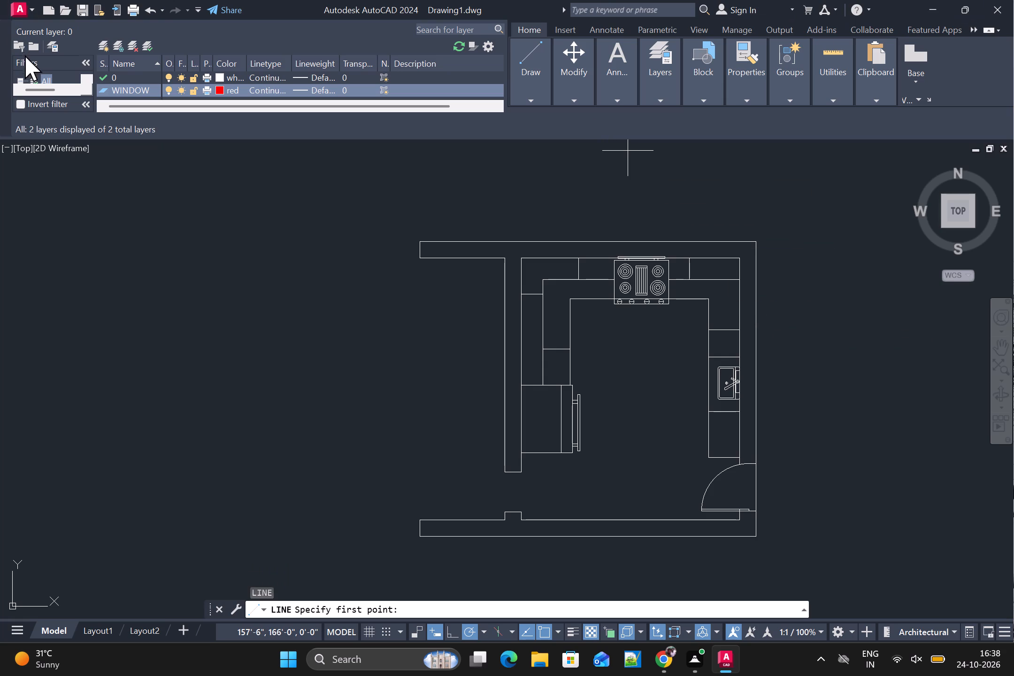
left_click(4, 26)
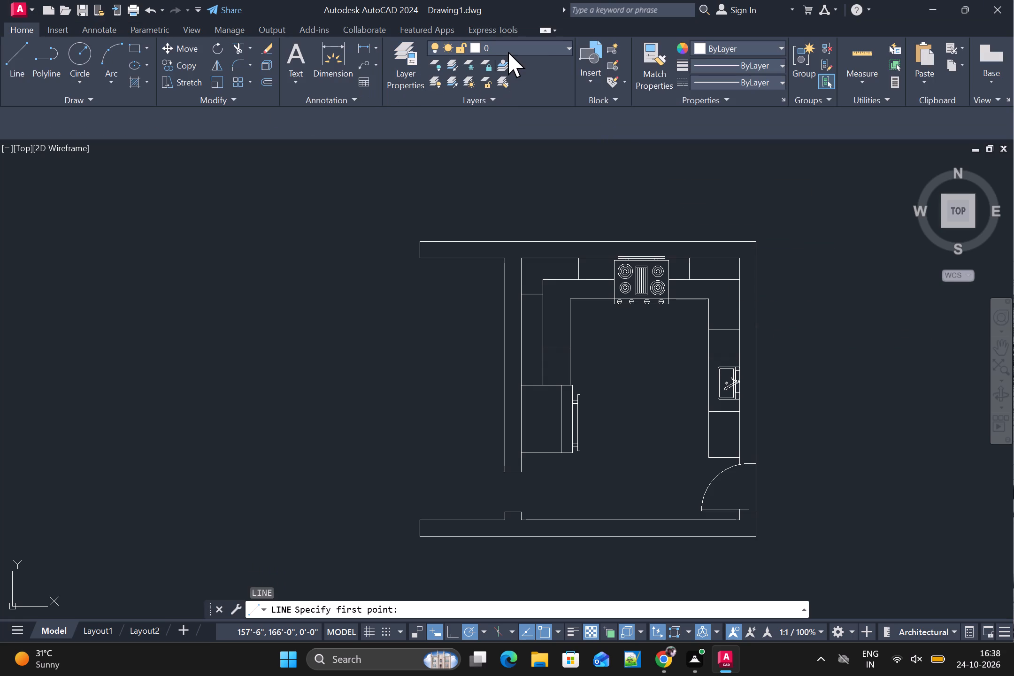
left_click(509, 47)
left_click(502, 80)
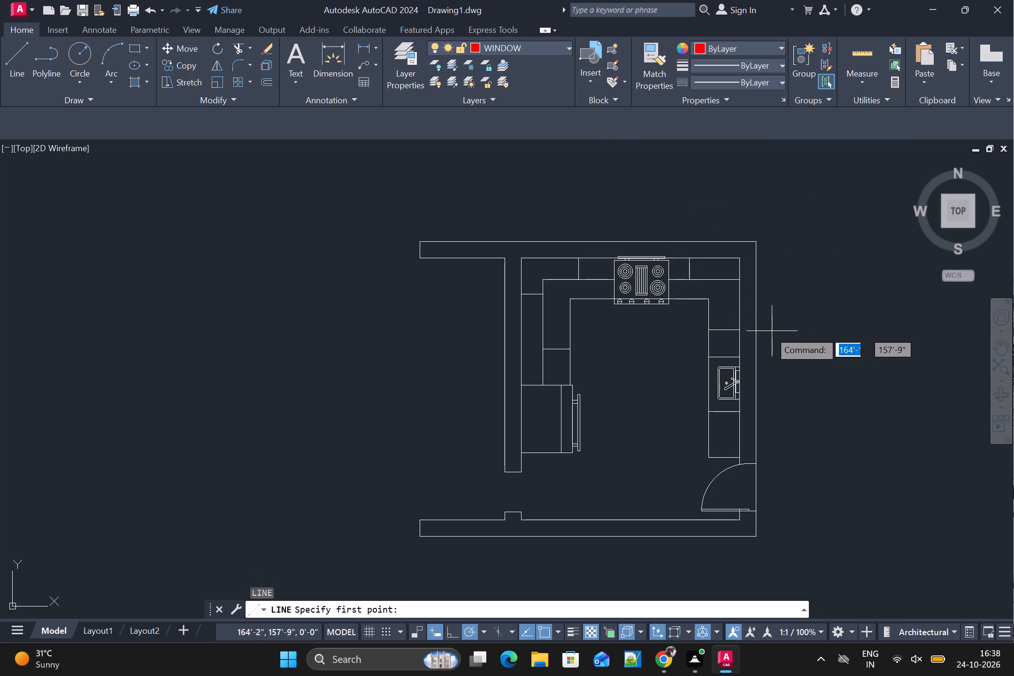
Draw the window outline across the 9" right wall, about 5'-3" long, down to the sink counter section's lower divider.
scroll(754, 297, "up", 2)
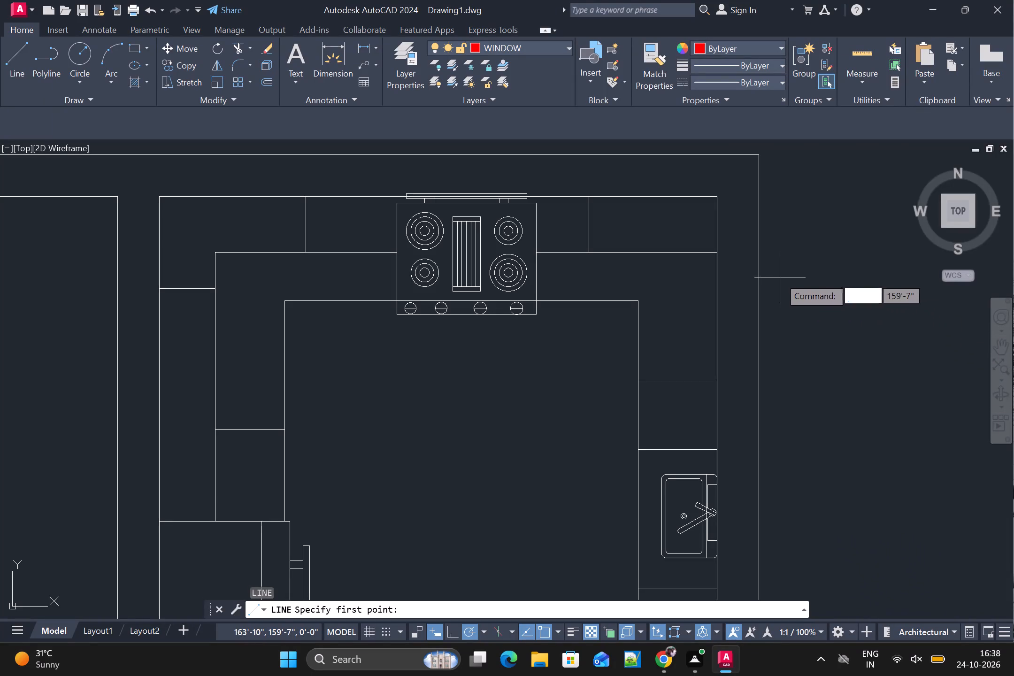
left_click(757, 299)
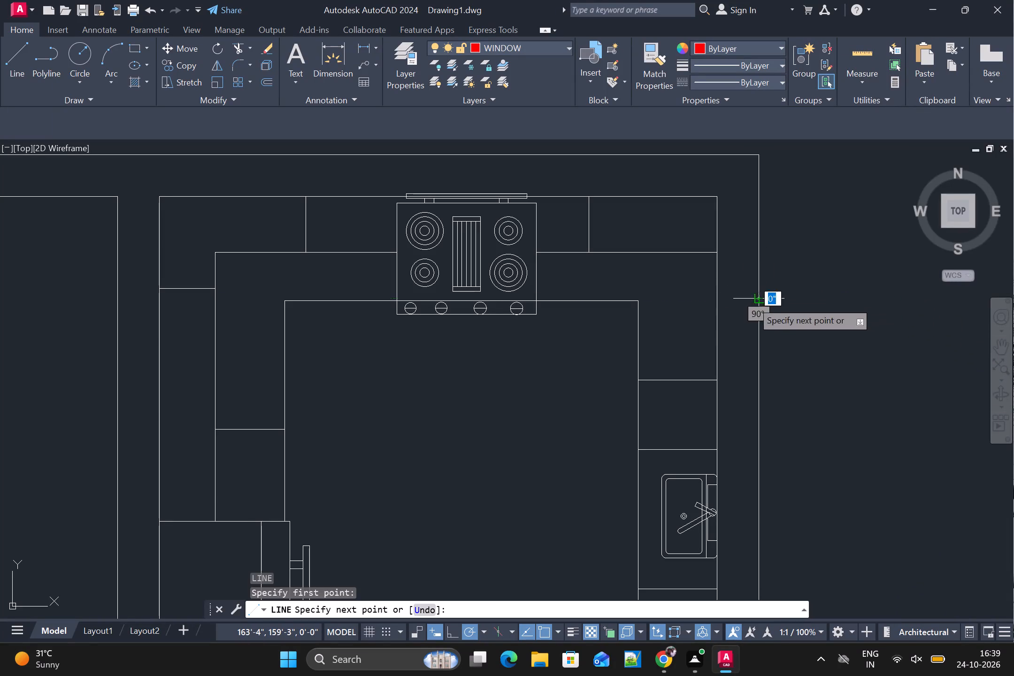
left_click(715, 294)
scroll(710, 352, "down", 4)
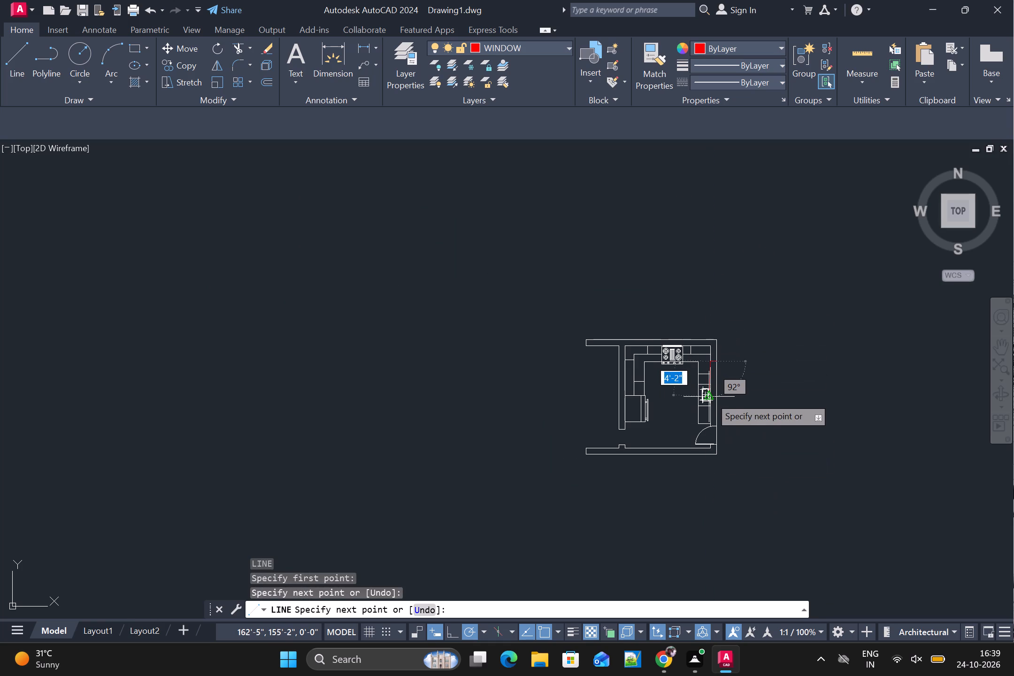
scroll(712, 411, "up", 5)
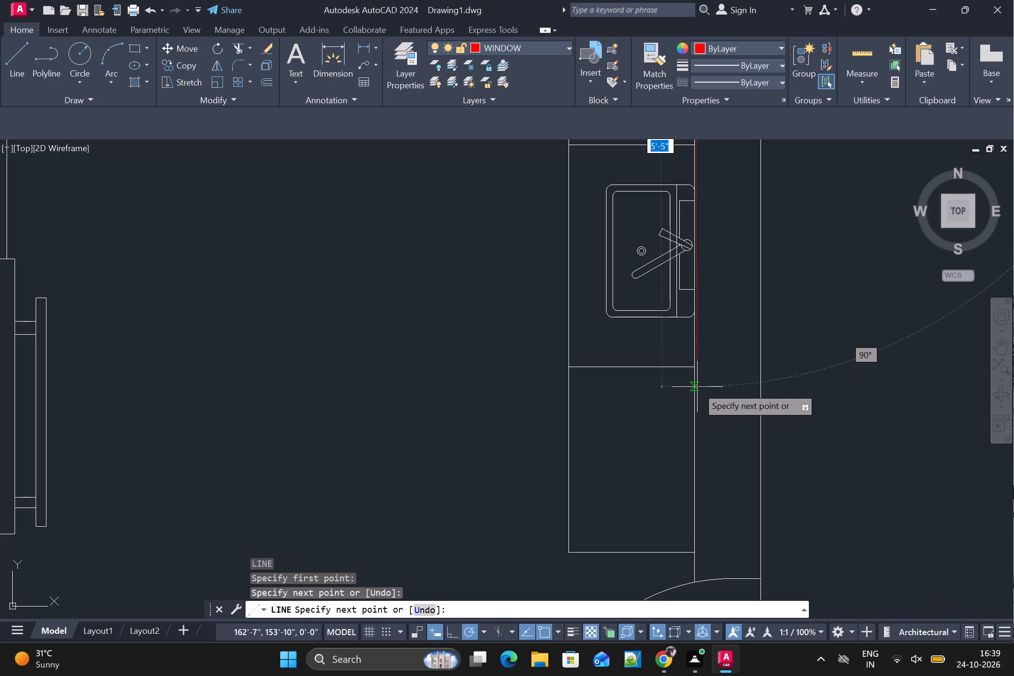
scroll(696, 387, "up", 1)
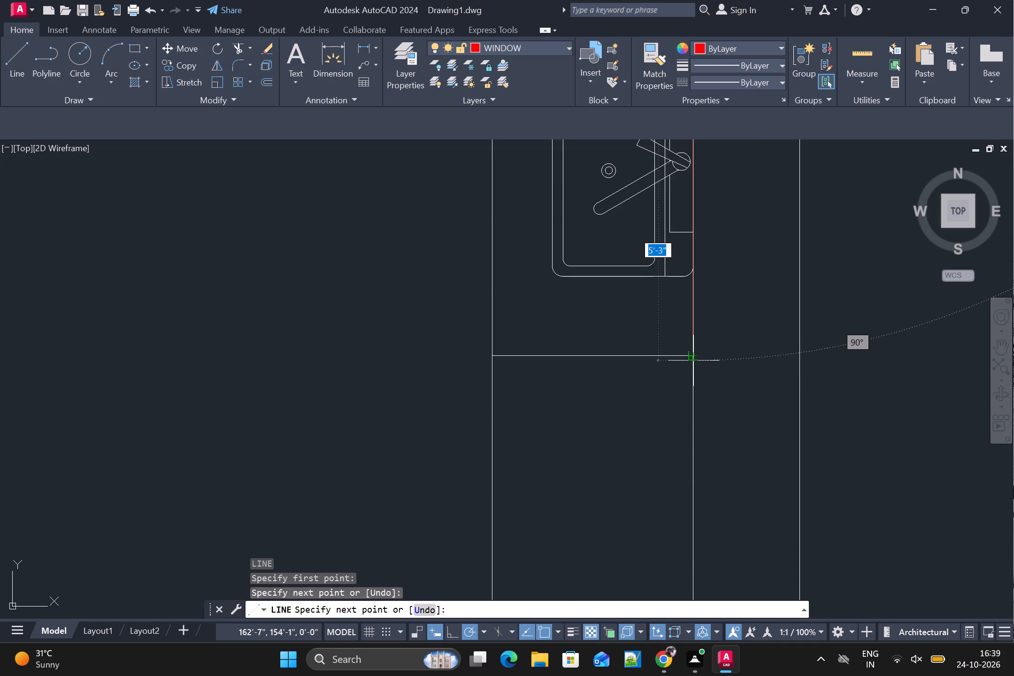
left_click(693, 359)
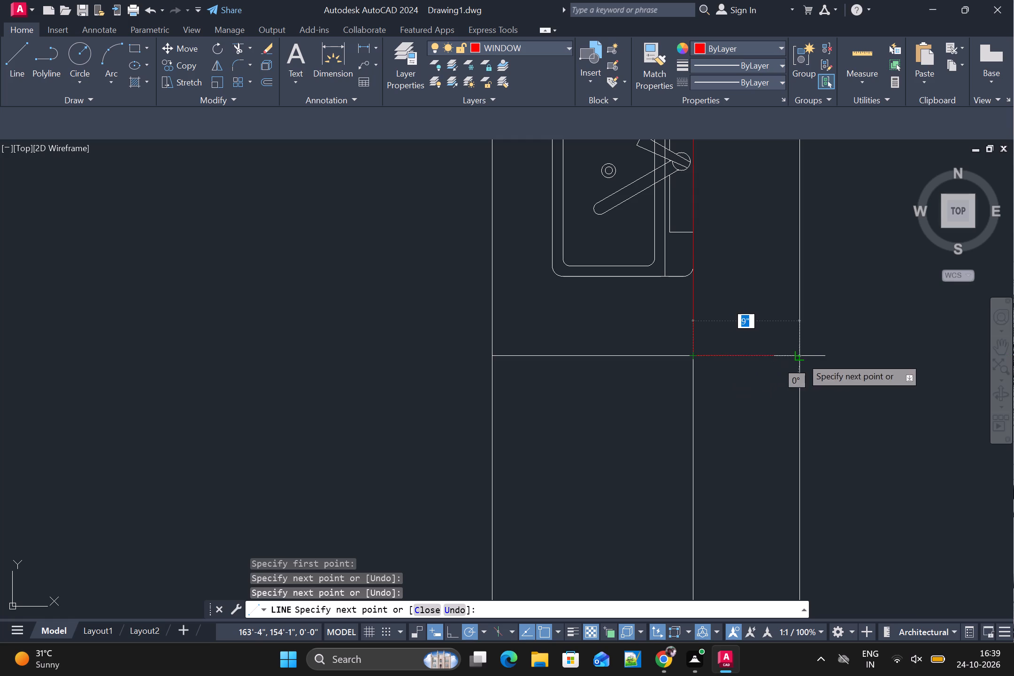
left_click(796, 356)
scroll(791, 364, "down", 3)
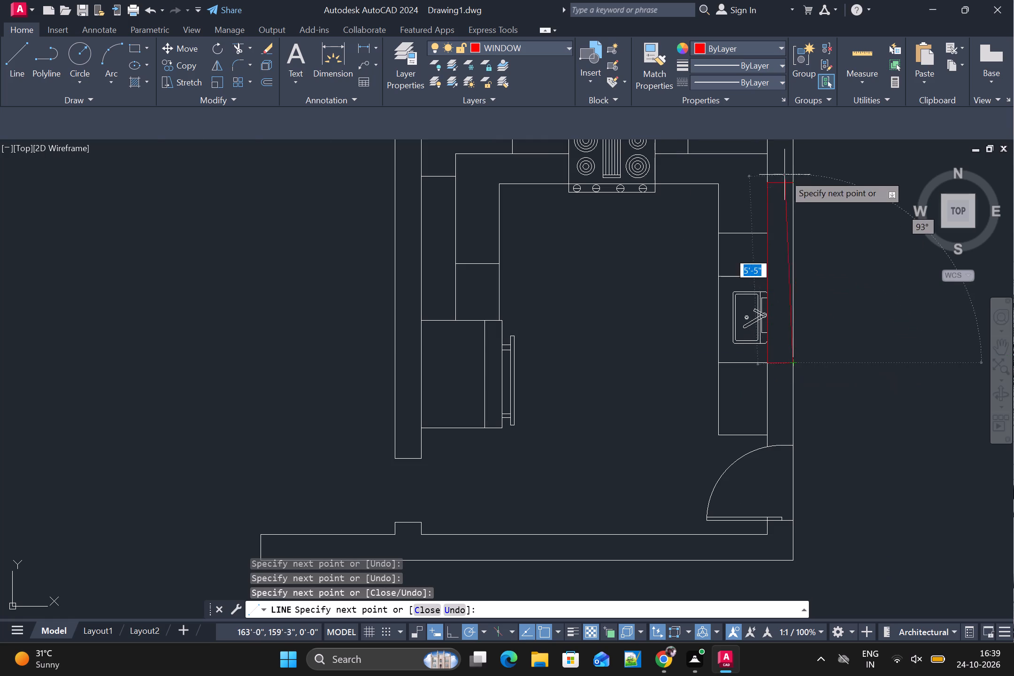
left_click(796, 182)
key("space")
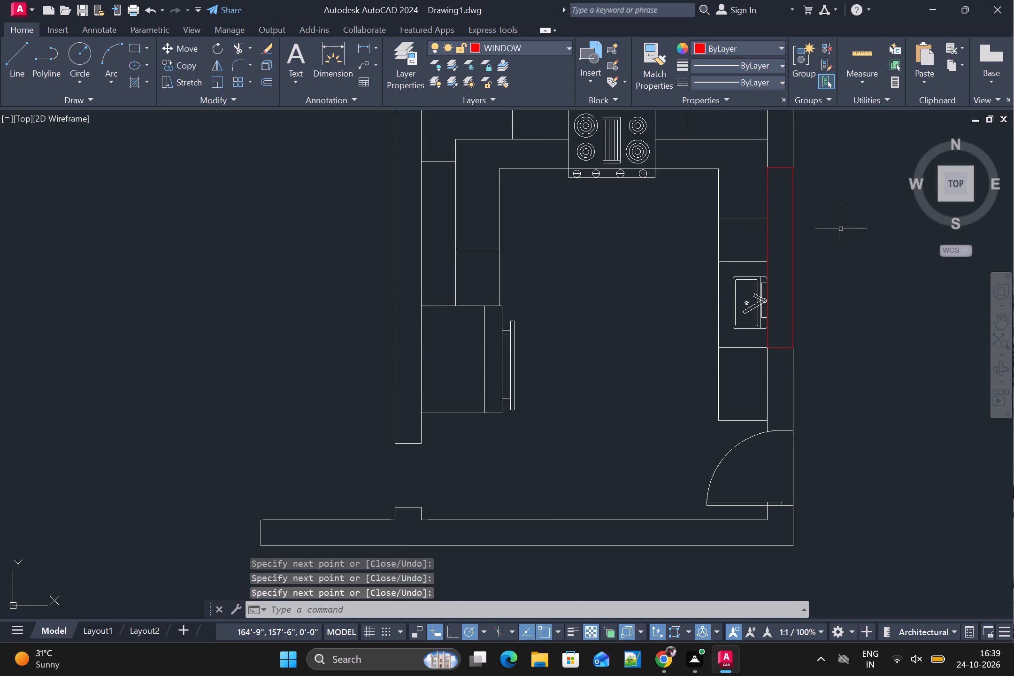
Offset the right-wall window's outer long line inward by 3", and offset the resulting line another 3" to form two inner panes lines.
scroll(840, 238, "down", 1)
middle_click_drag(841, 244, 766, 249)
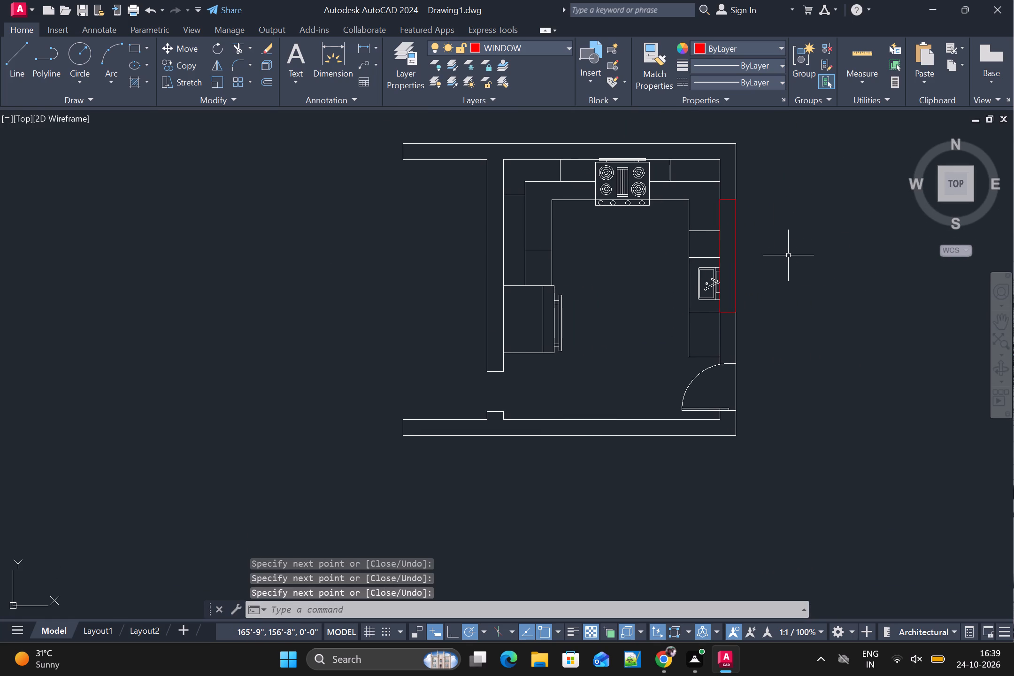
key("o")
key("Return")
key("t")
key("Return")
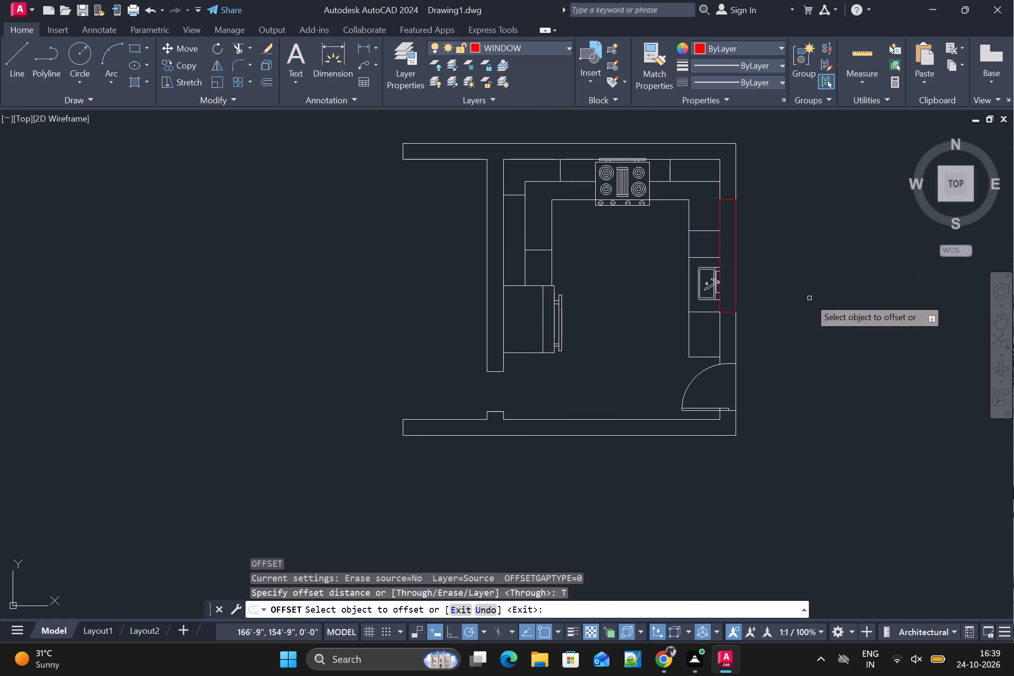
scroll(809, 300, "up", 1)
left_click(692, 250)
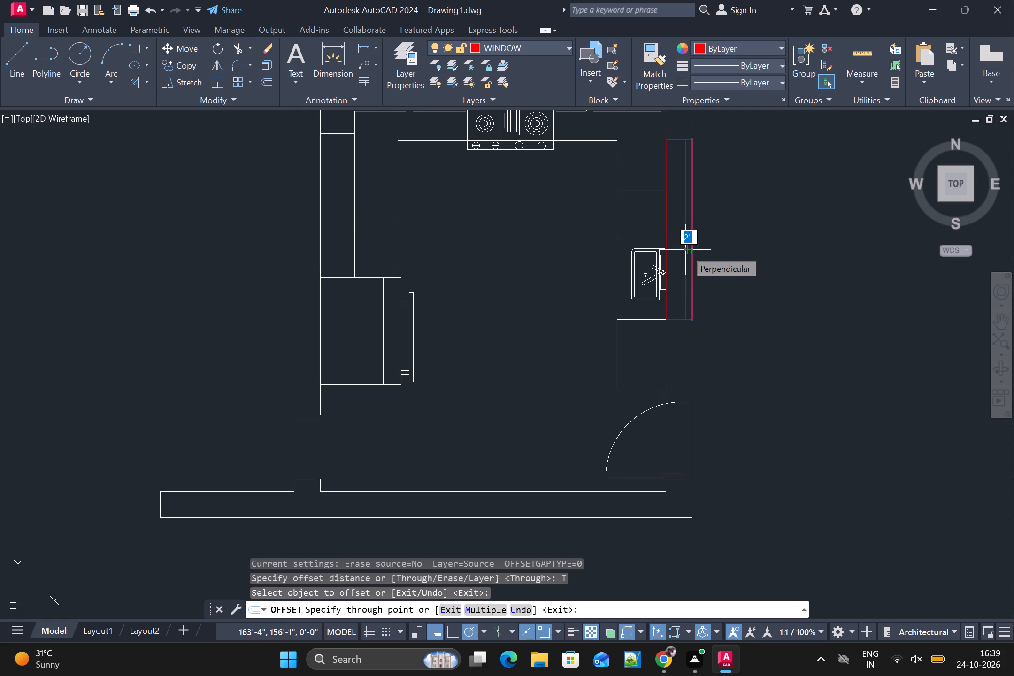
type("3\"")
key("Return")
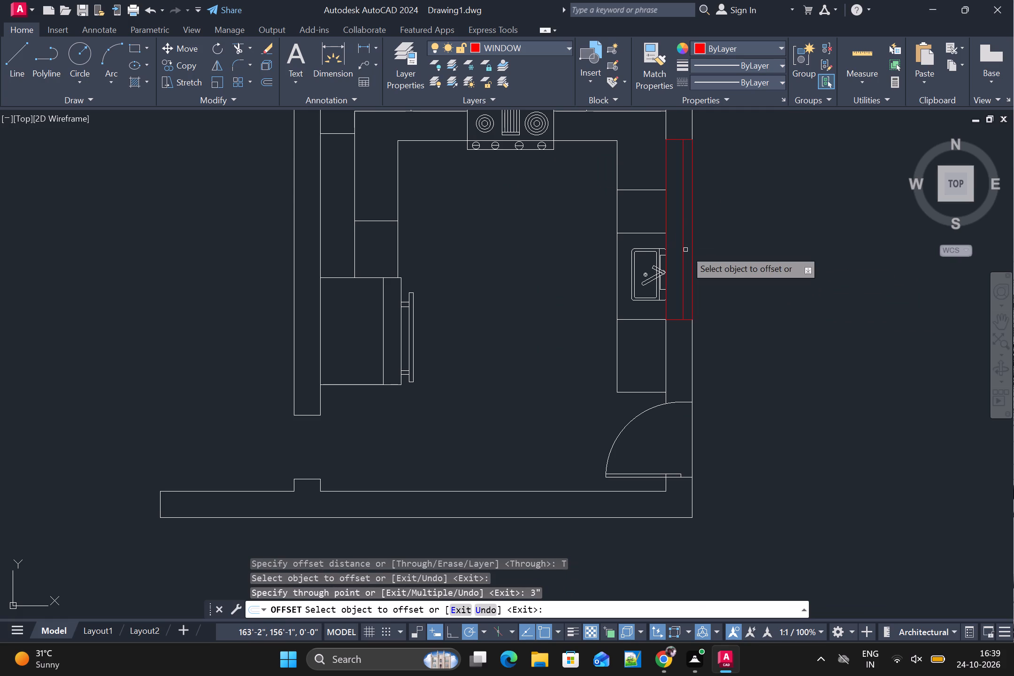
left_click(681, 256)
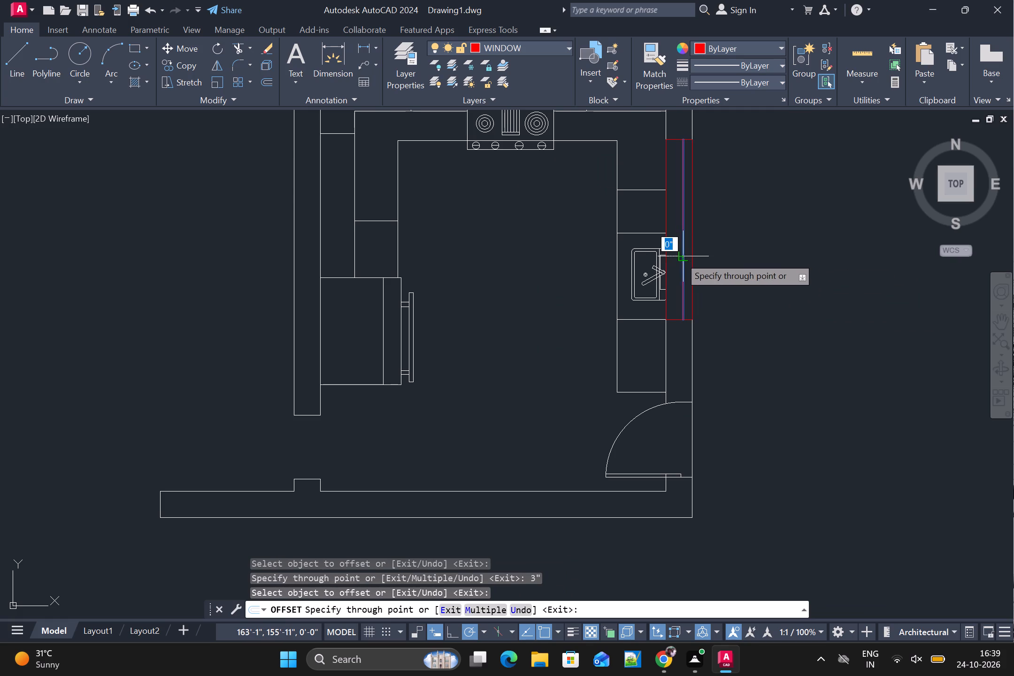
type("3\"")
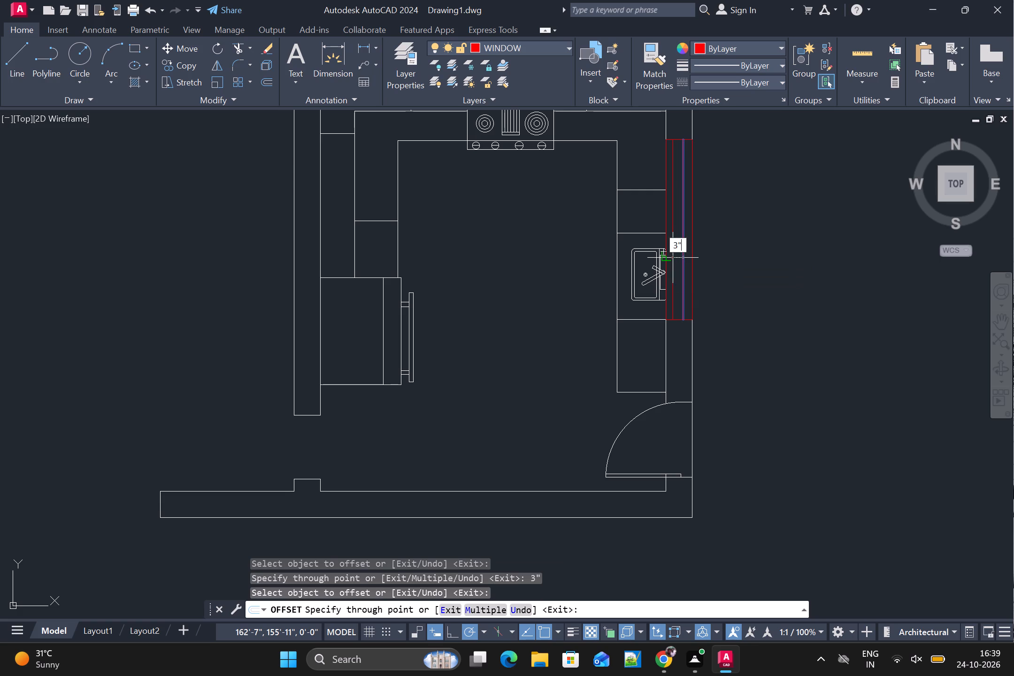
key("Return")
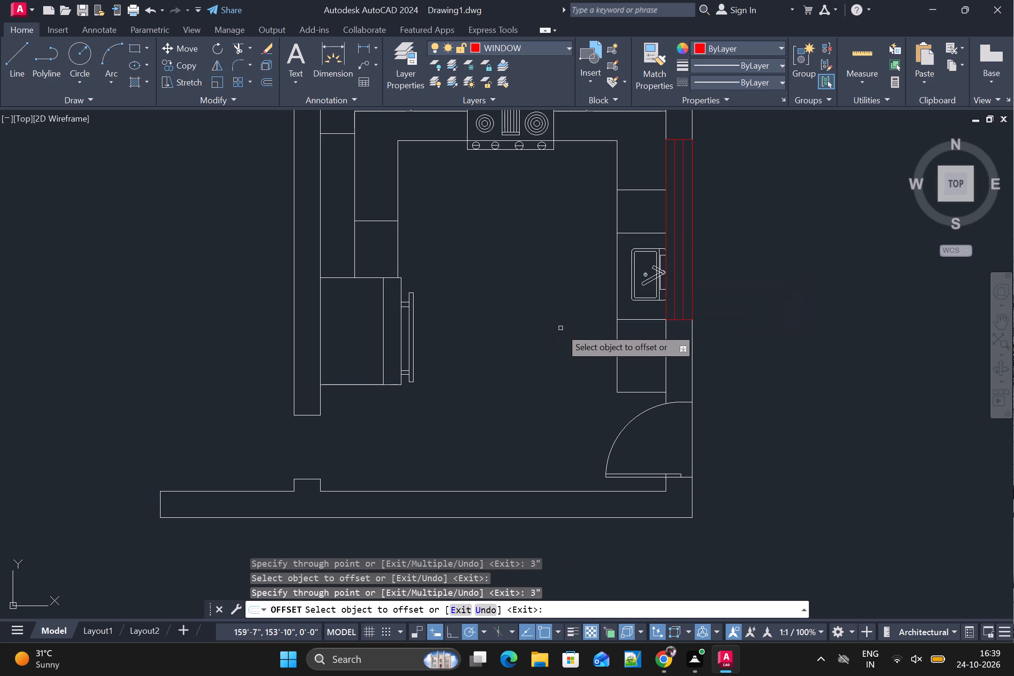
scroll(562, 333, "down", 1)
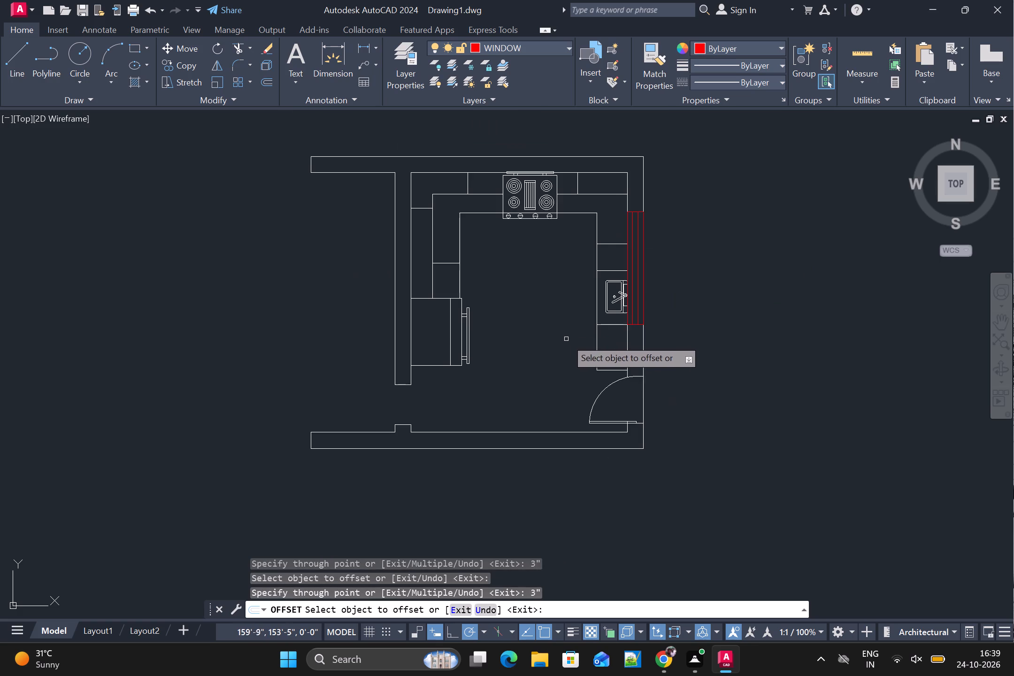
scroll(587, 391, "up", 1)
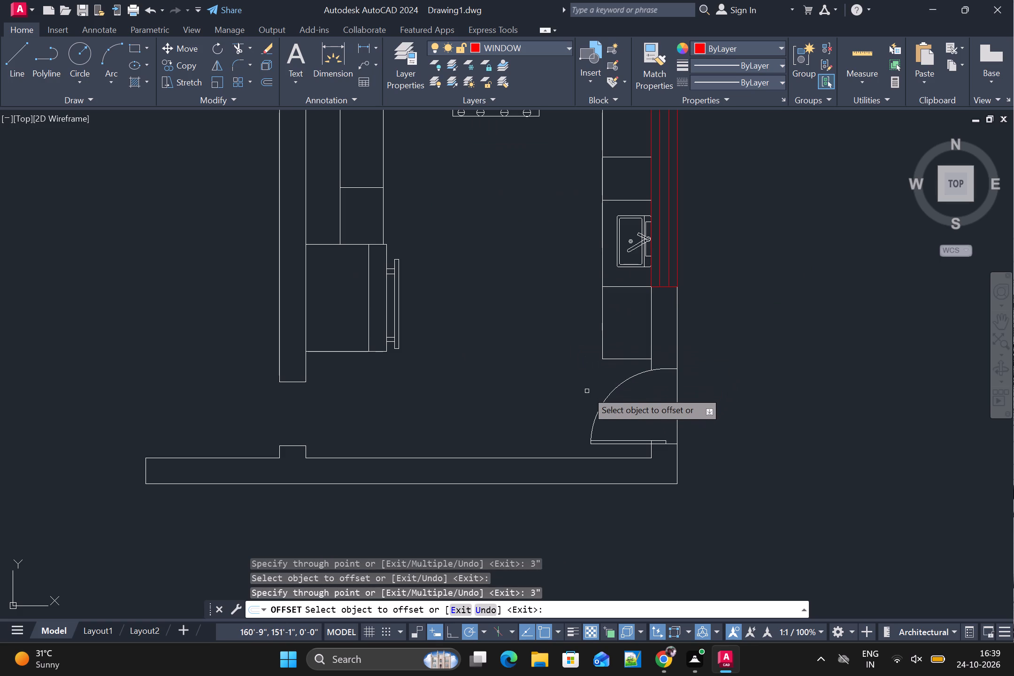
key("space")
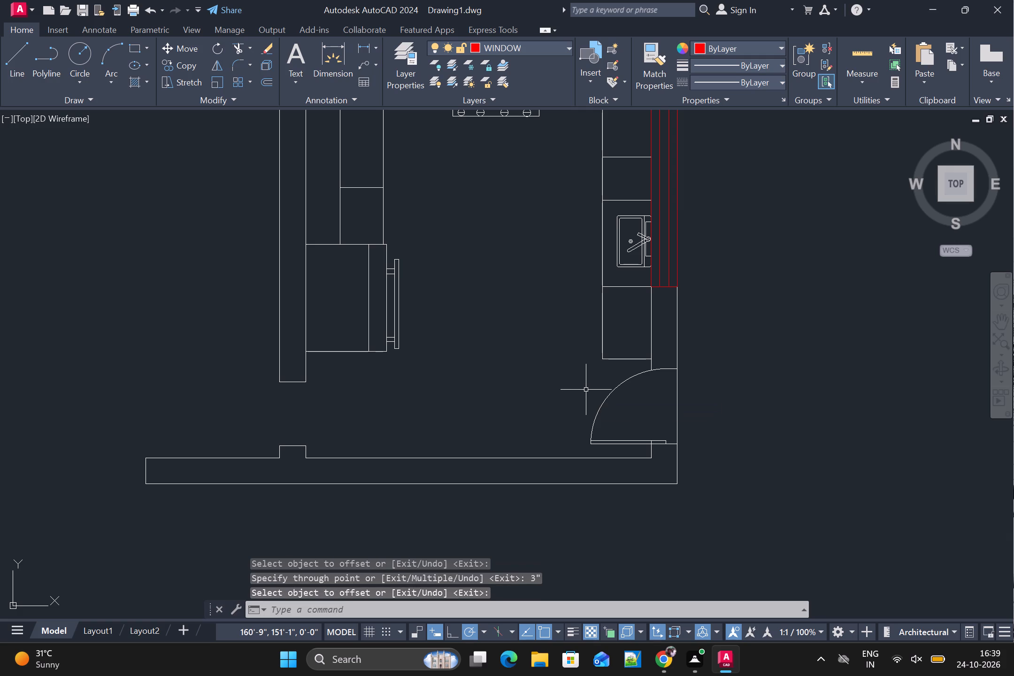
Draw a second window outline, about 4' long, across the full thickness of the bottom wall on the WINDOW layer.
key("l")
key("space")
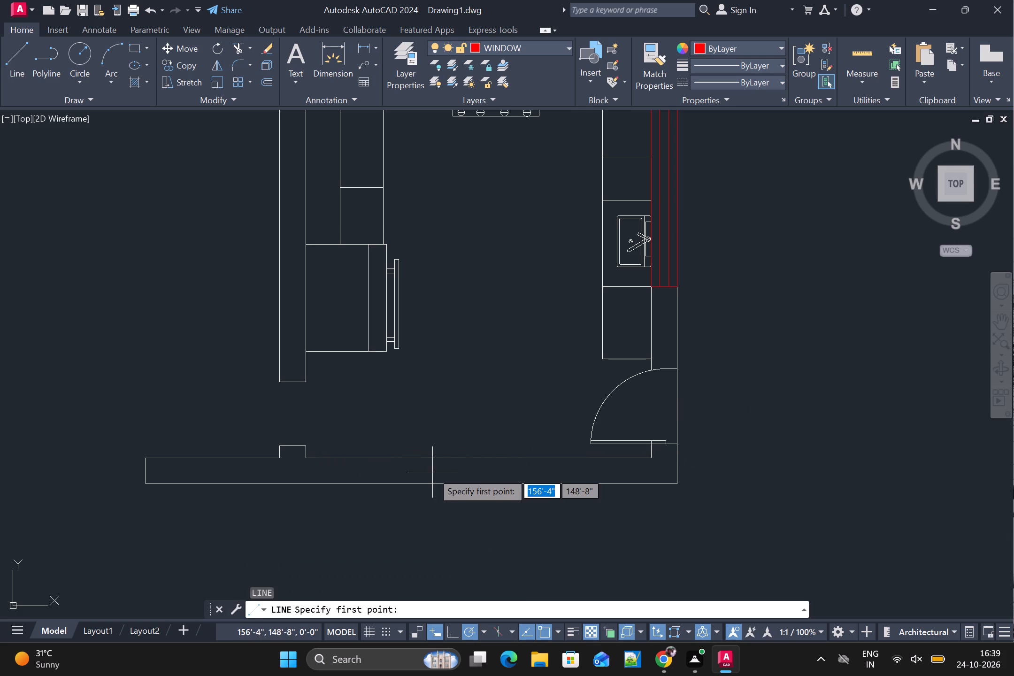
left_click(374, 459)
left_click(376, 489)
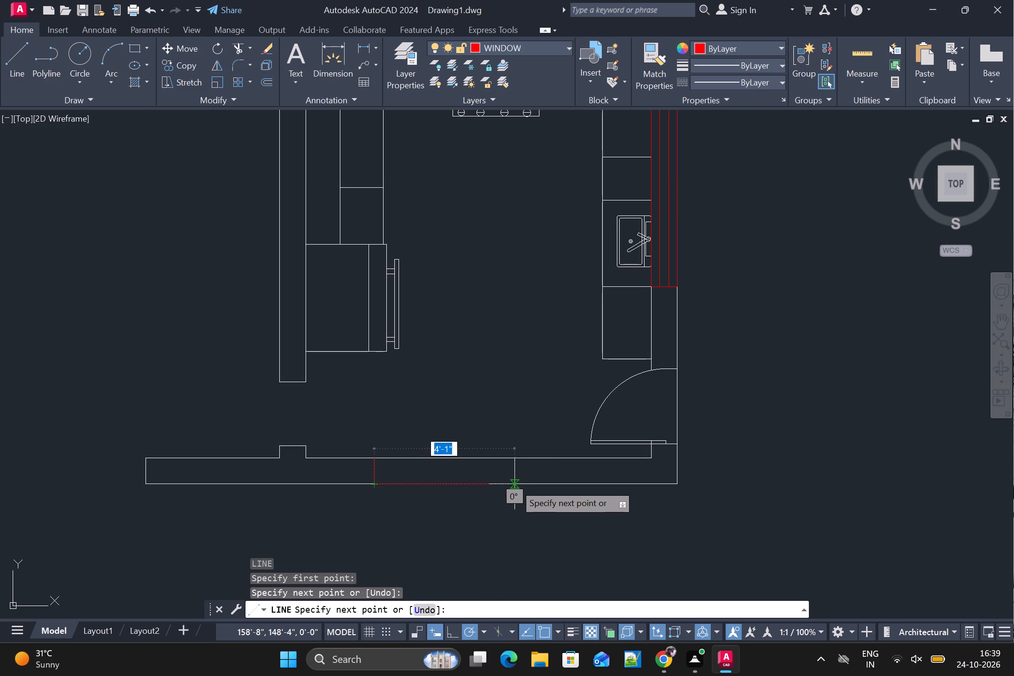
left_click(512, 484)
left_click(509, 458)
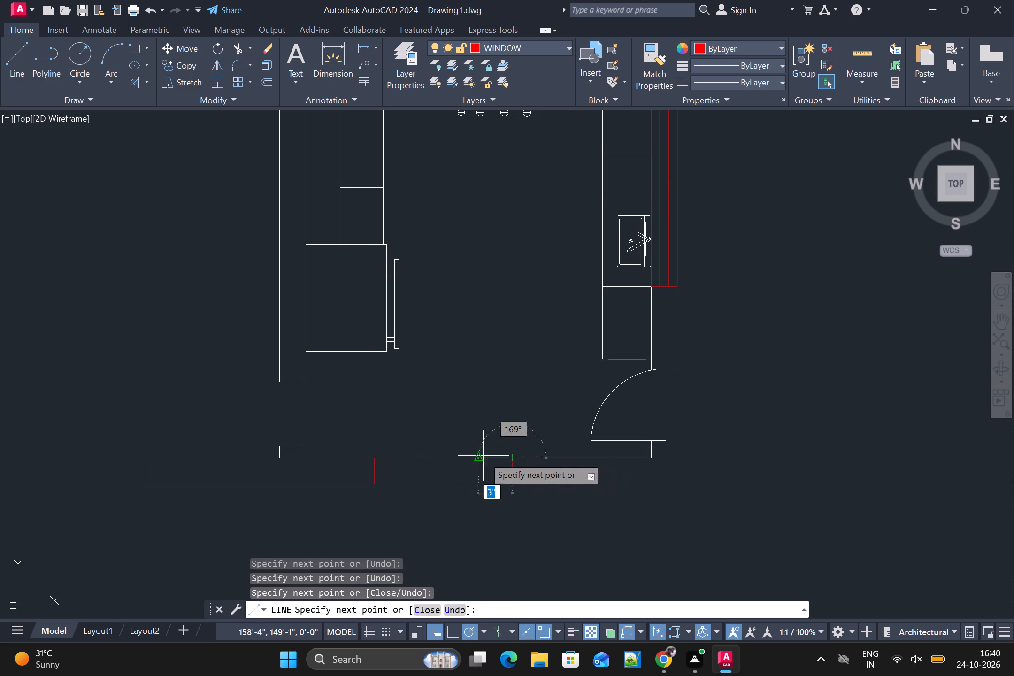
left_click(368, 458)
key("b")
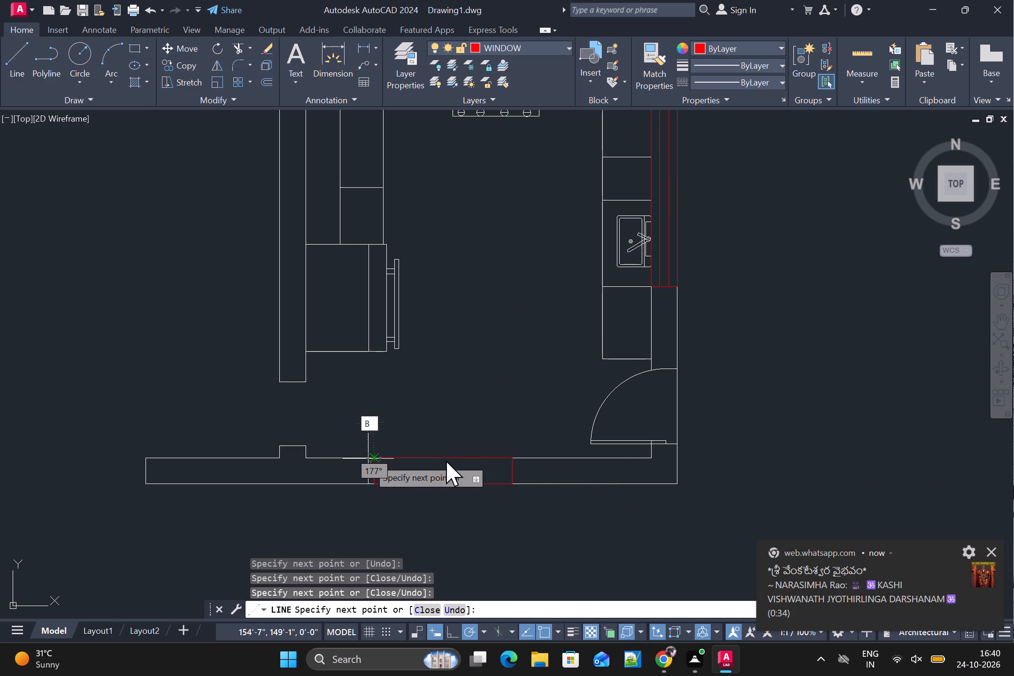
key("space")
key("Escape")
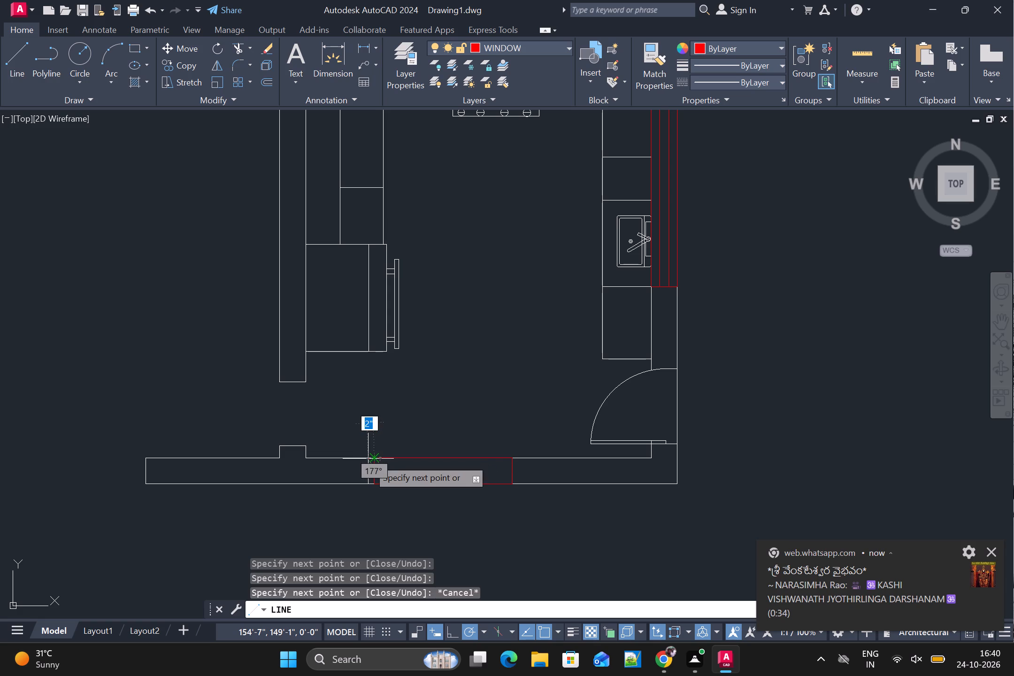
key("space")
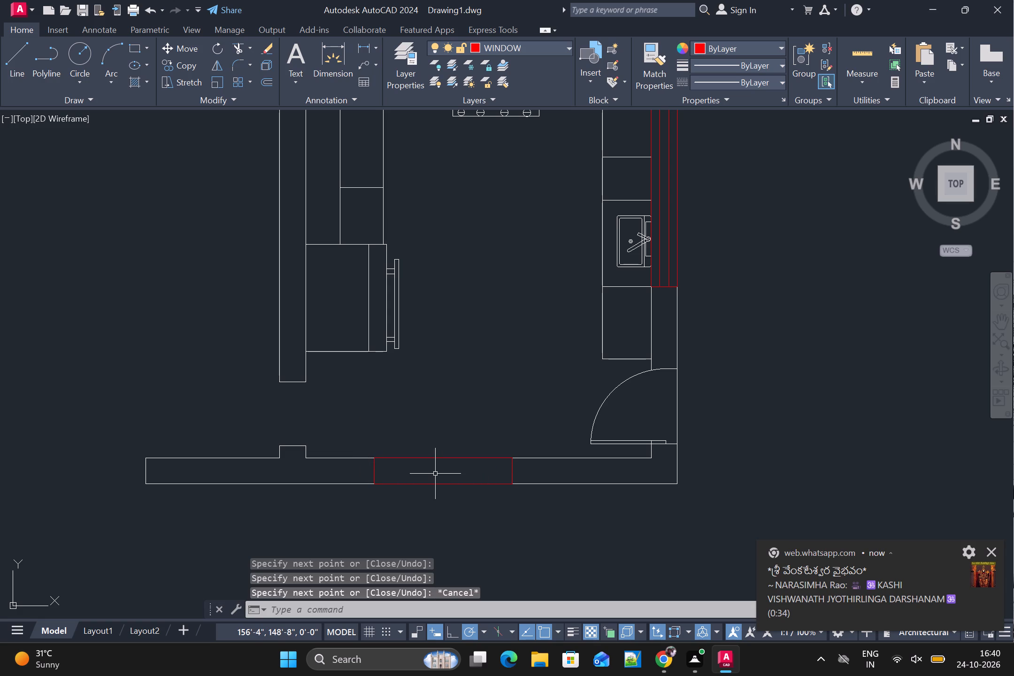
Offset the bottom-wall window's room-side line 3" into the wall, and offset the resulting line another 3" the same way.
key("o")
key("Return")
key("t")
key("Return")
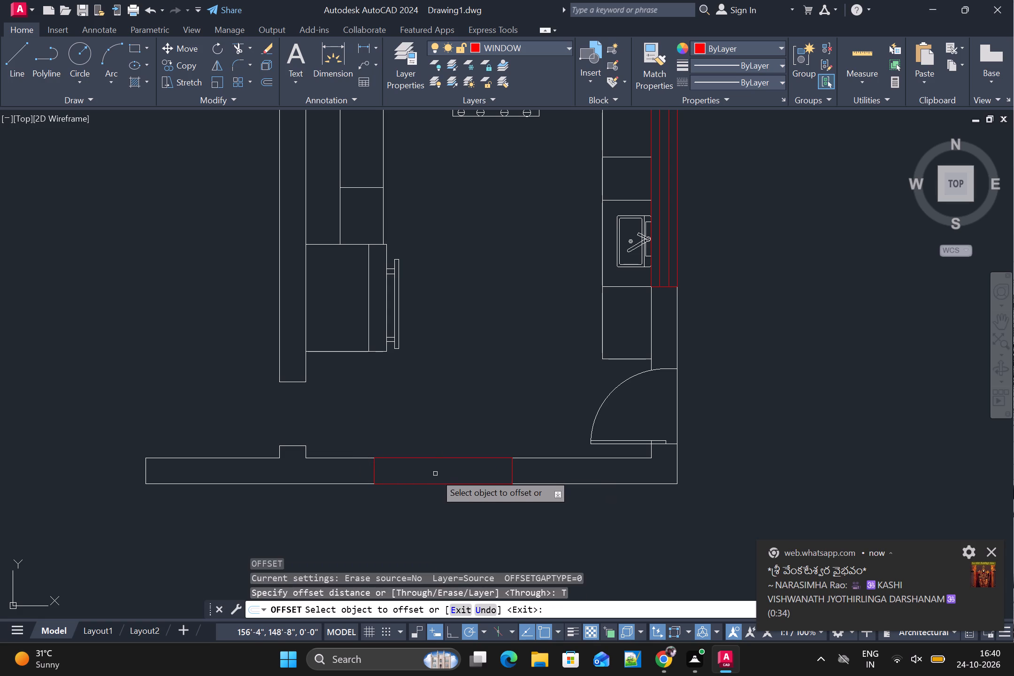
left_click(448, 459)
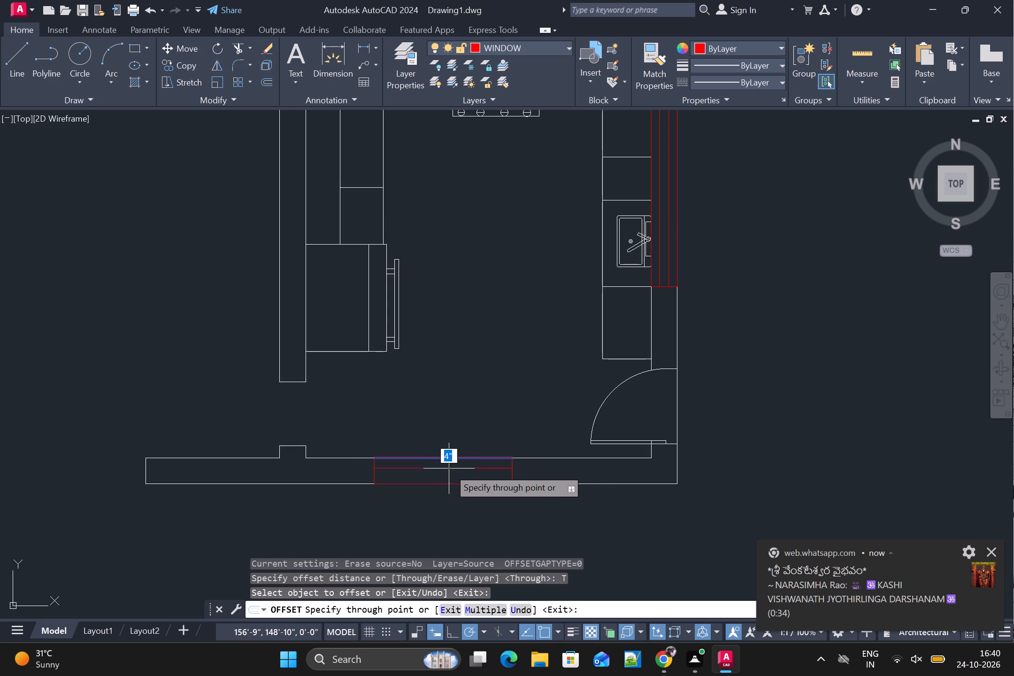
type("3\"")
key("Return")
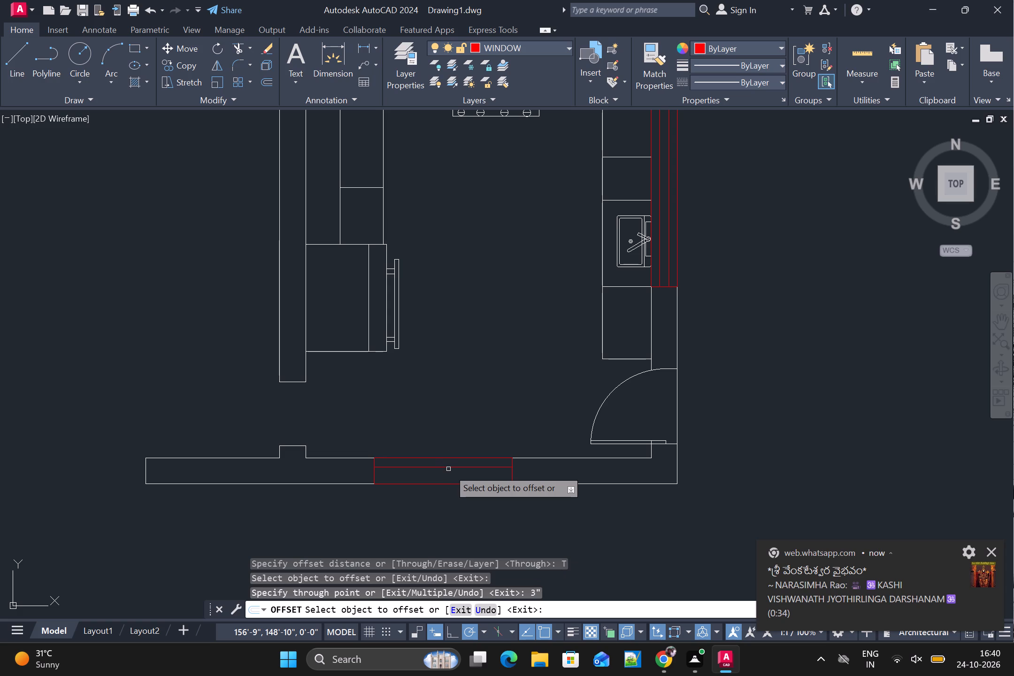
left_click(448, 467)
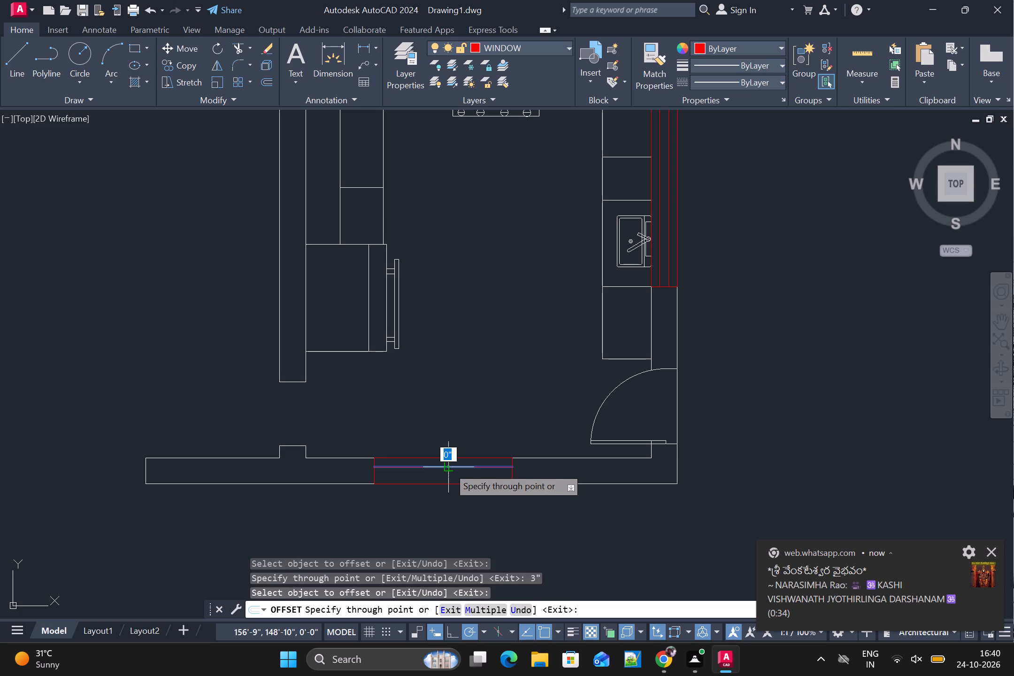
type("3\"")
key("Return")
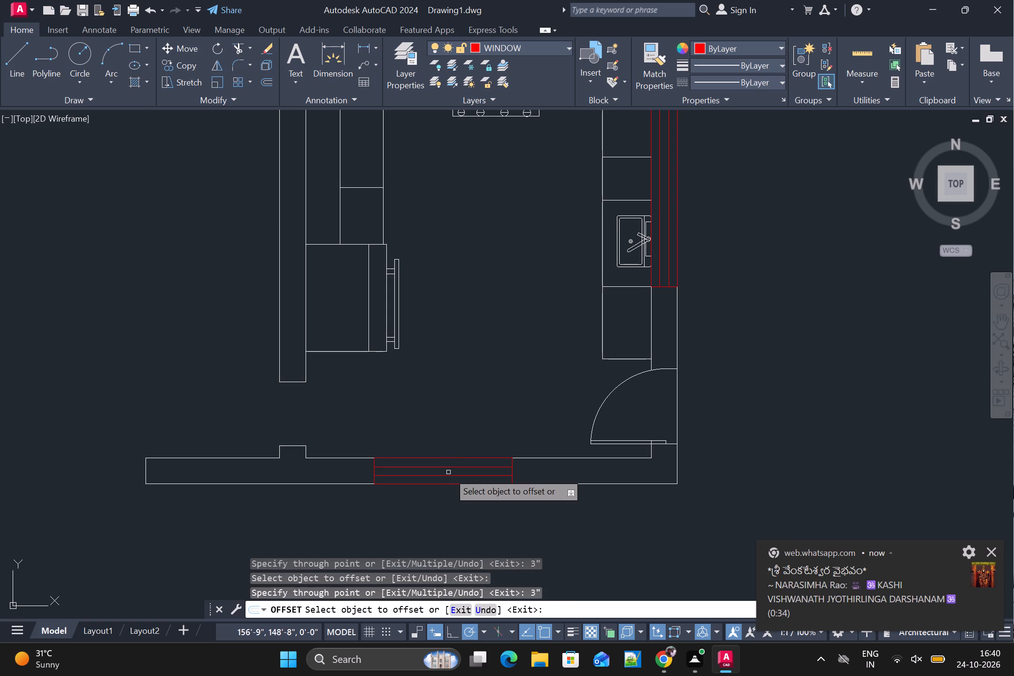
scroll(442, 495, "down", 1)
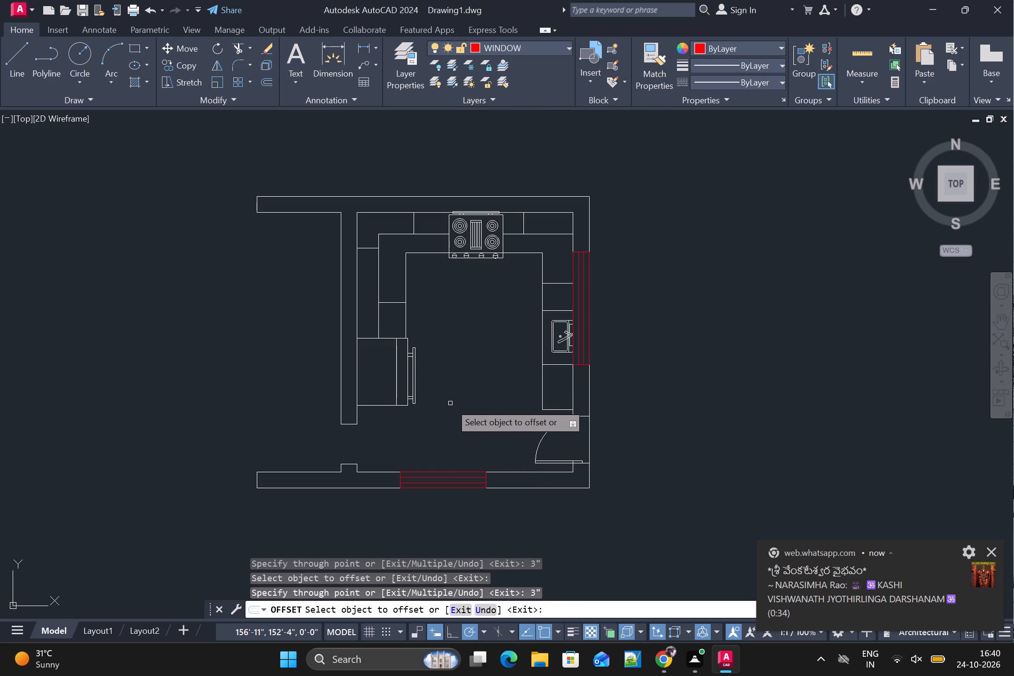
scroll(470, 376, "up", 1)
scroll(473, 373, "down", 1)
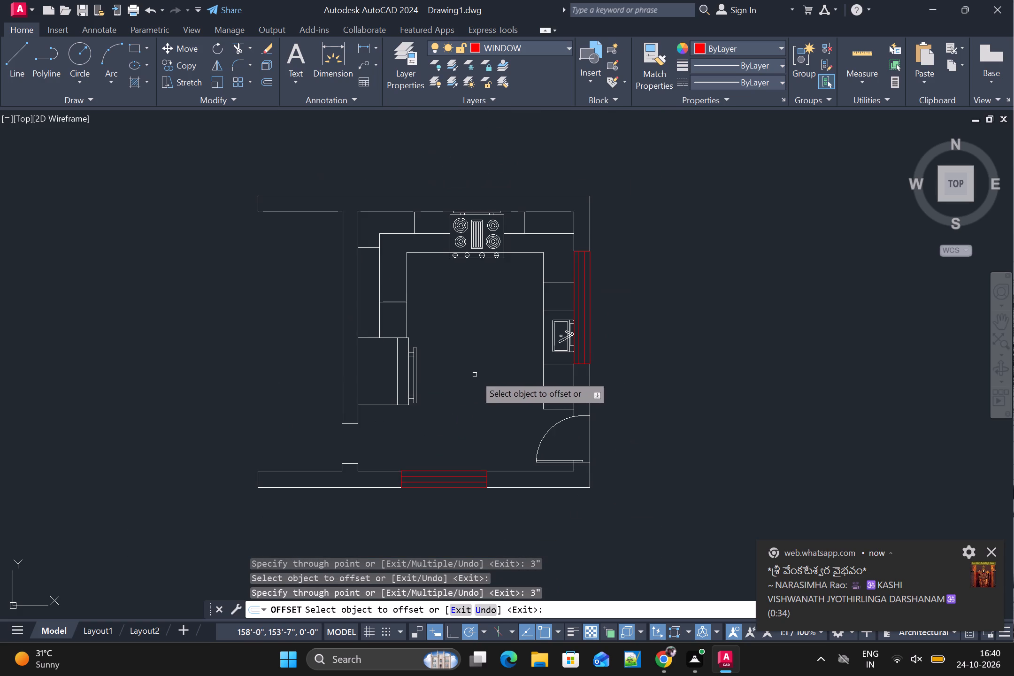
middle_click_drag(480, 375, 456, 419)
scroll(577, 356, "up", 2)
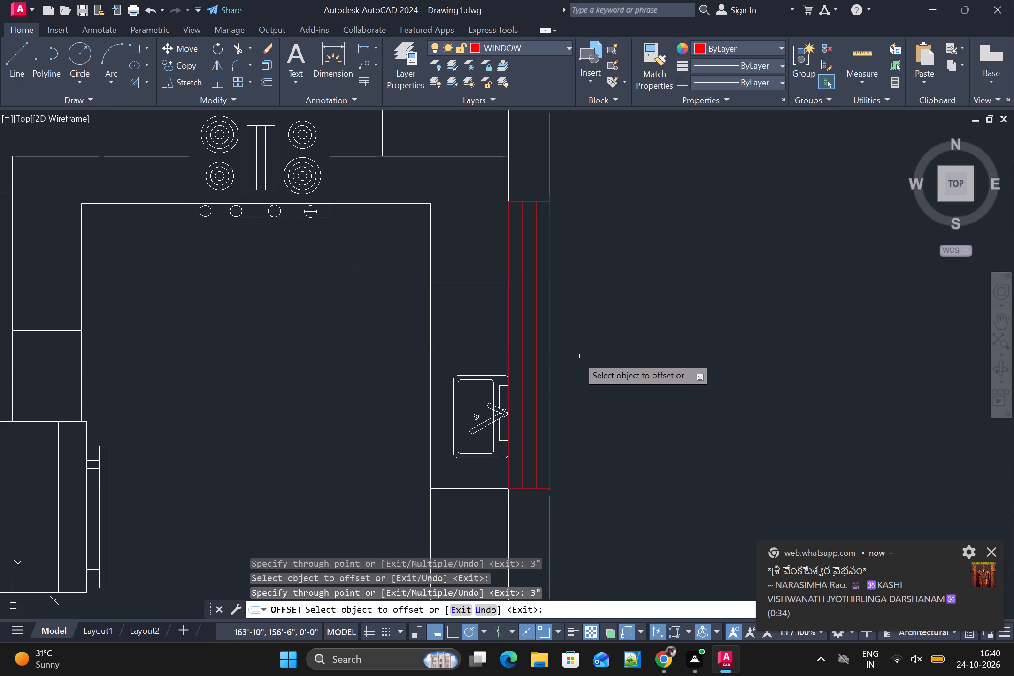
scroll(581, 369, "down", 2)
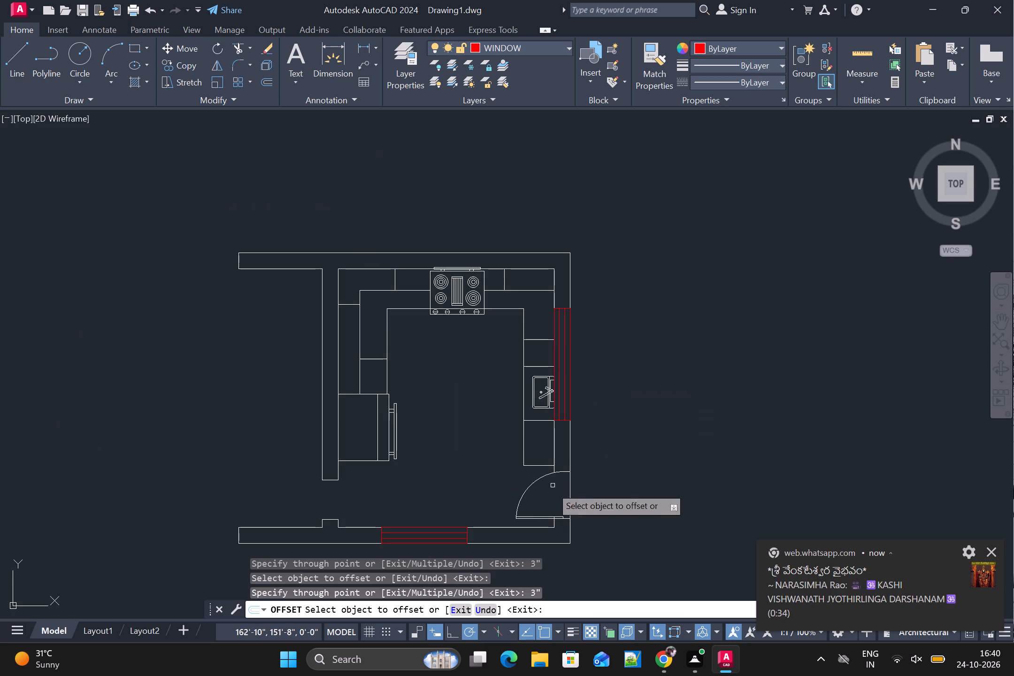
key("Escape")
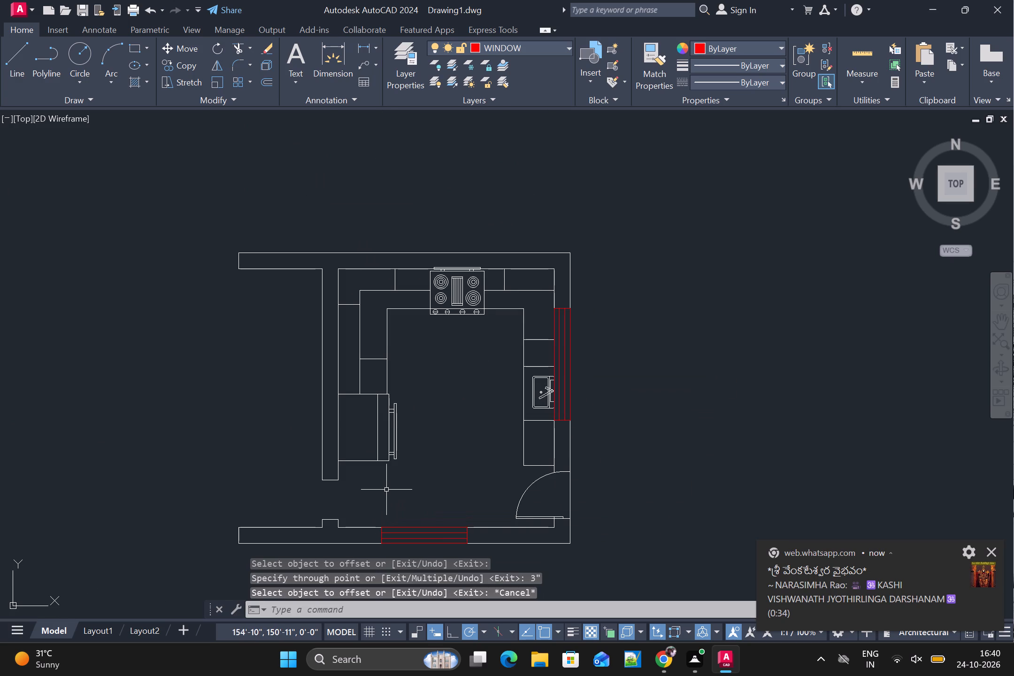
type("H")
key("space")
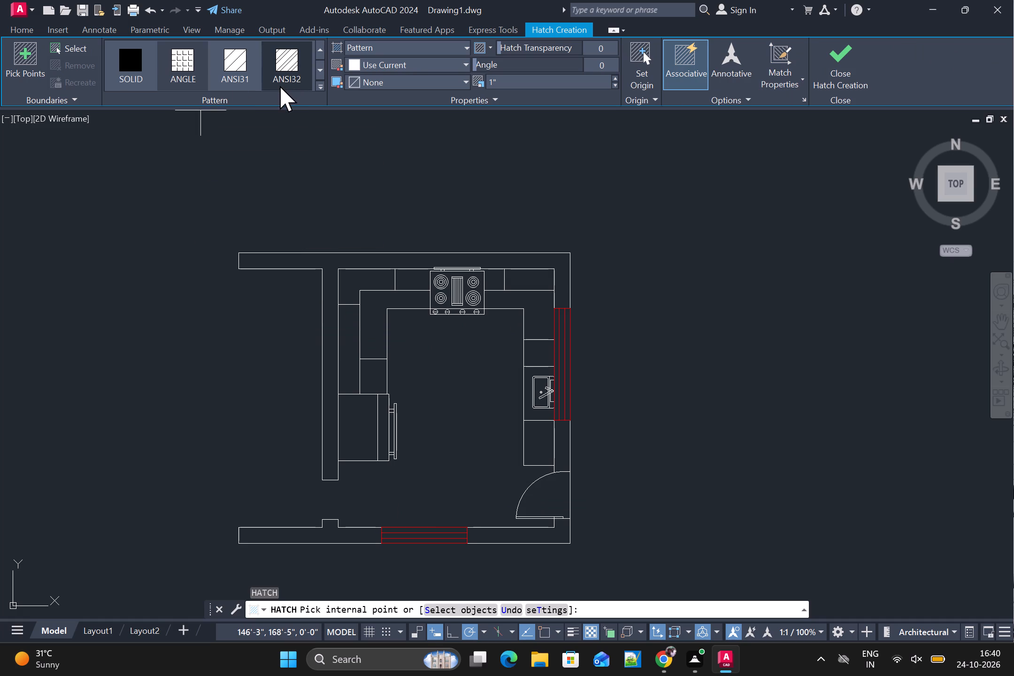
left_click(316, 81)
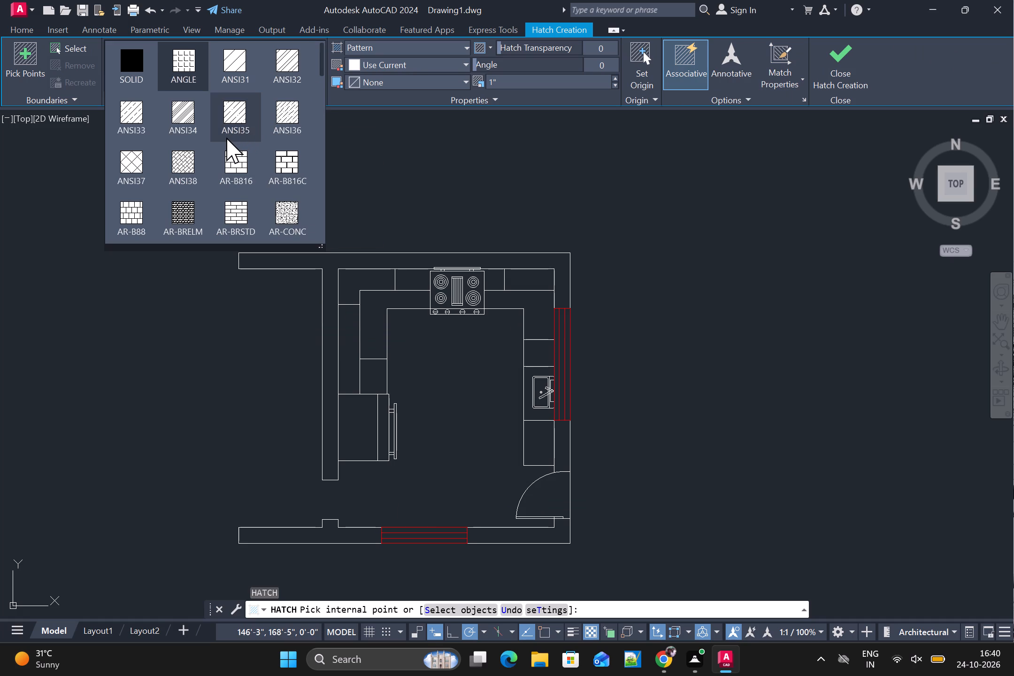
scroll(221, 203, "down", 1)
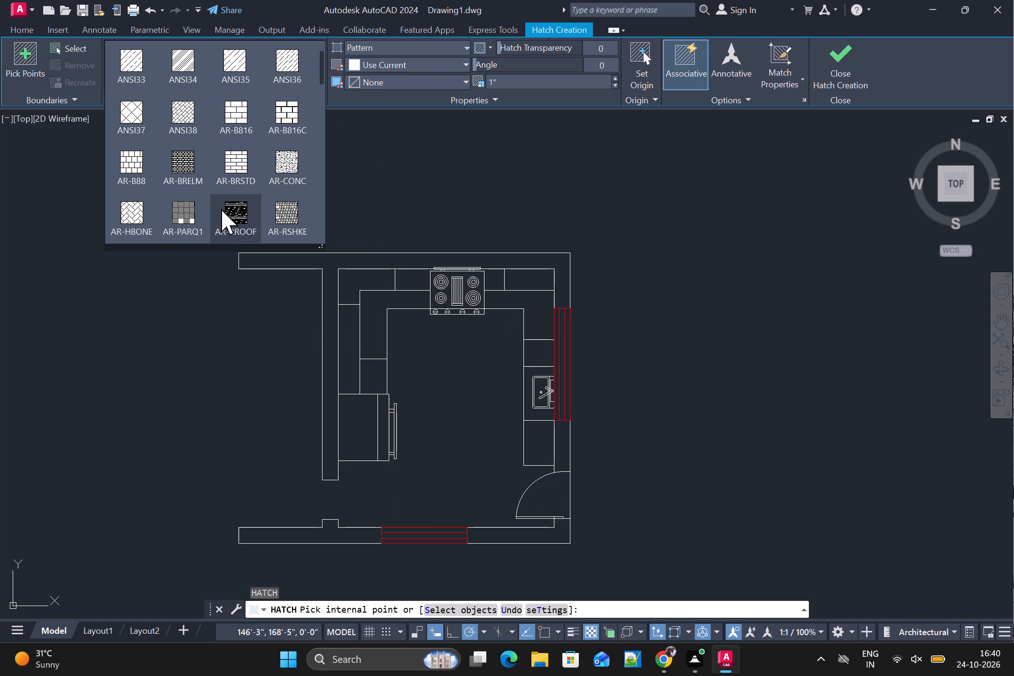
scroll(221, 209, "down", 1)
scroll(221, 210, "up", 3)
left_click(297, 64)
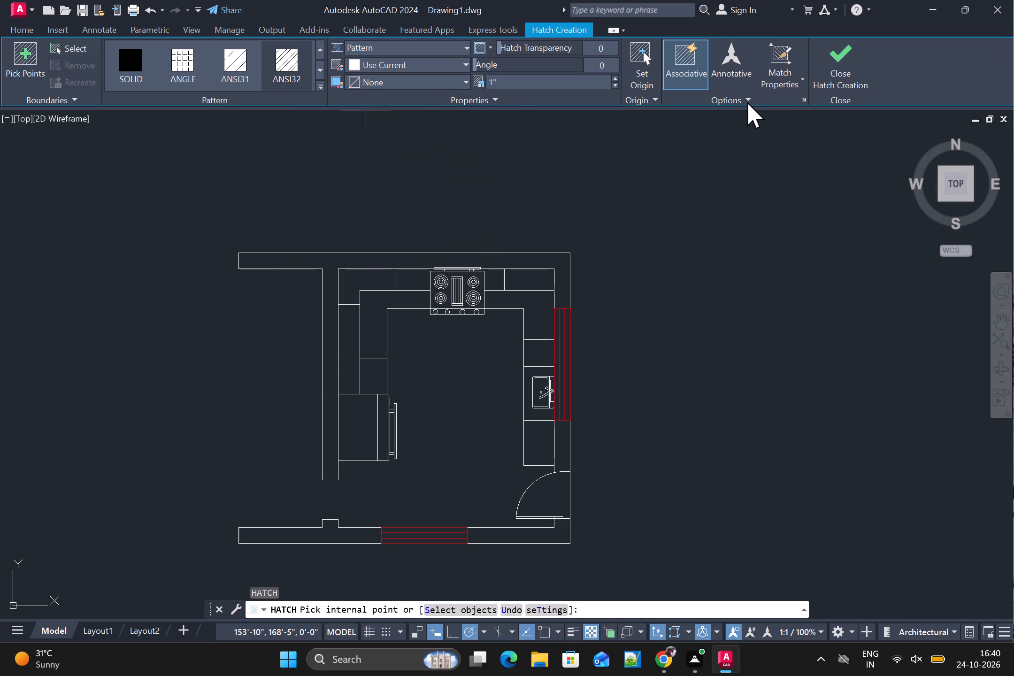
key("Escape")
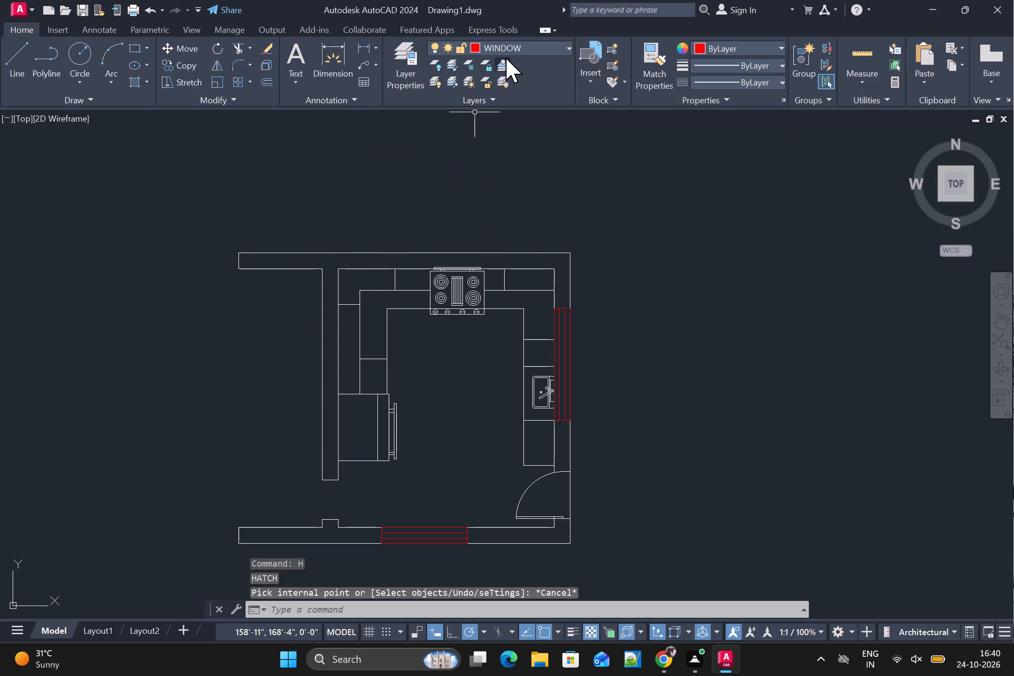
Lock layer 0 and make it the current layer.
left_click(515, 46)
left_click(467, 69)
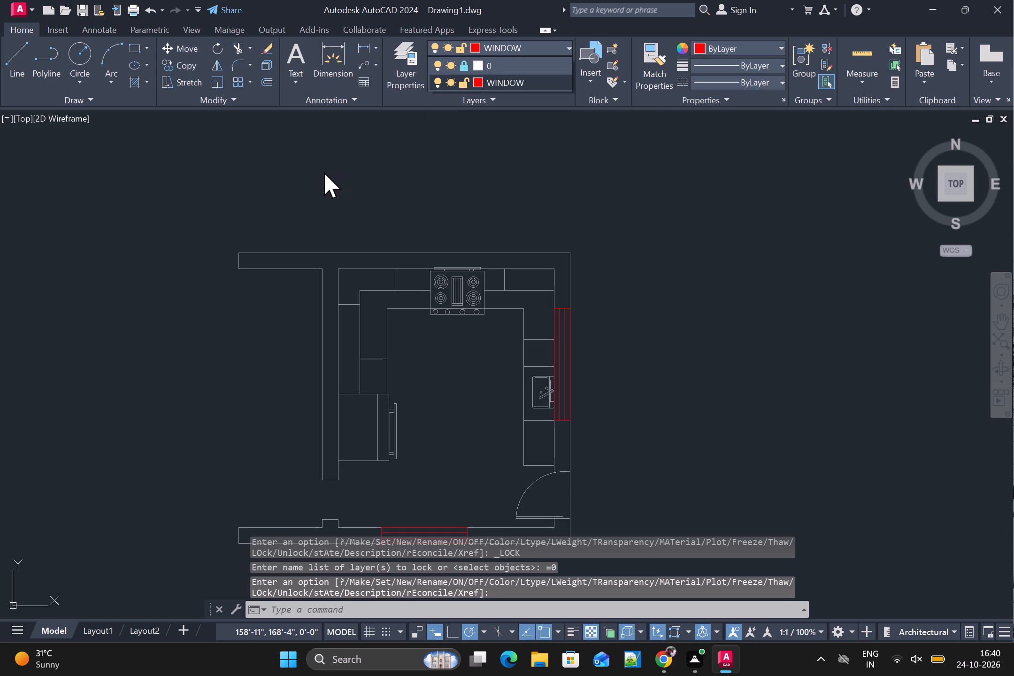
left_click(530, 167)
left_click(527, 37)
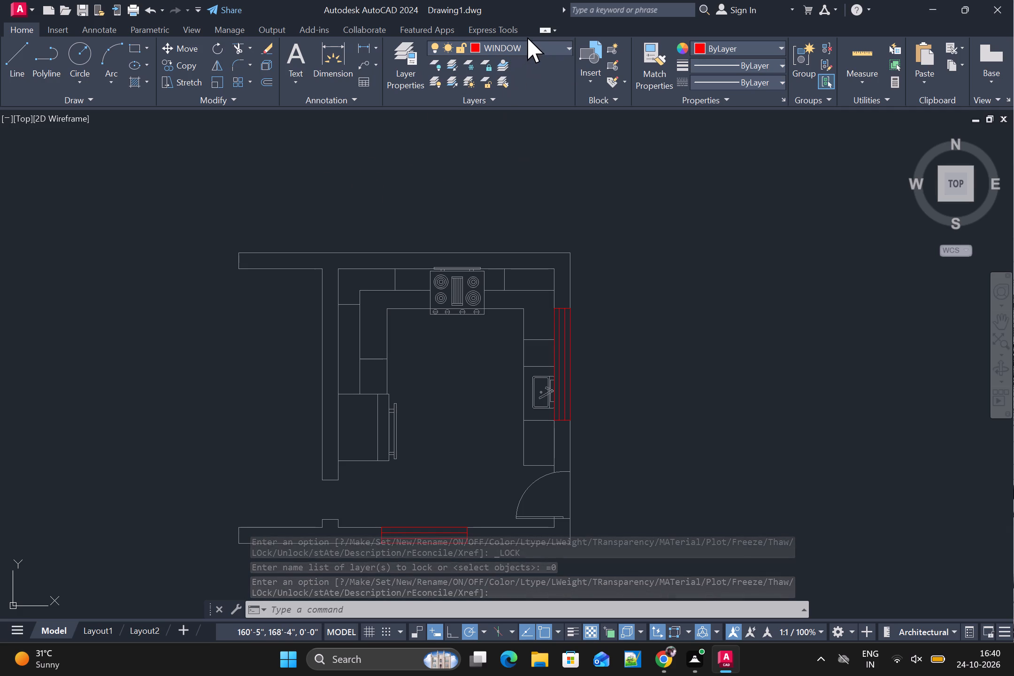
left_click(528, 41)
left_click(511, 63)
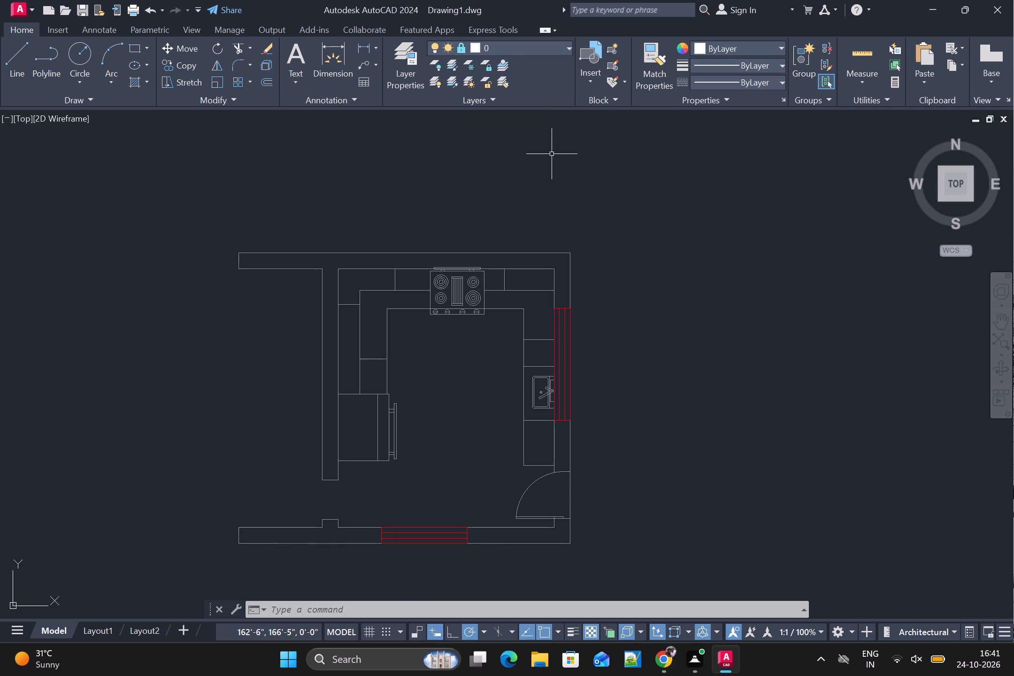
Hatch all the kitchen wall sections with the ANSI32 pattern, leaving the window and door openings unfilled.
key("h")
key("space")
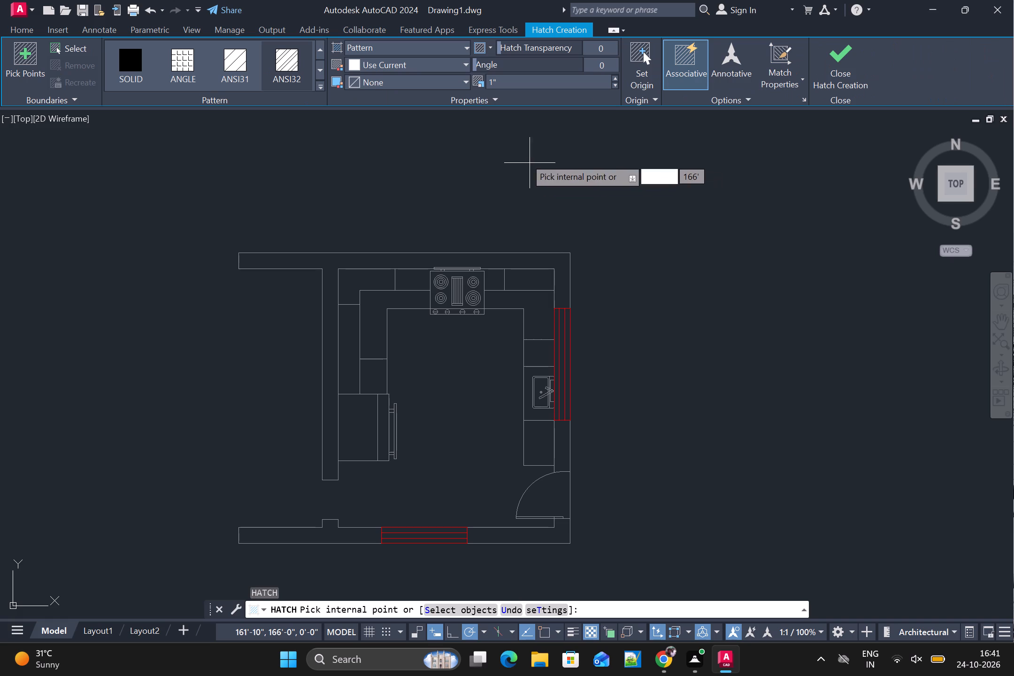
left_click(290, 64)
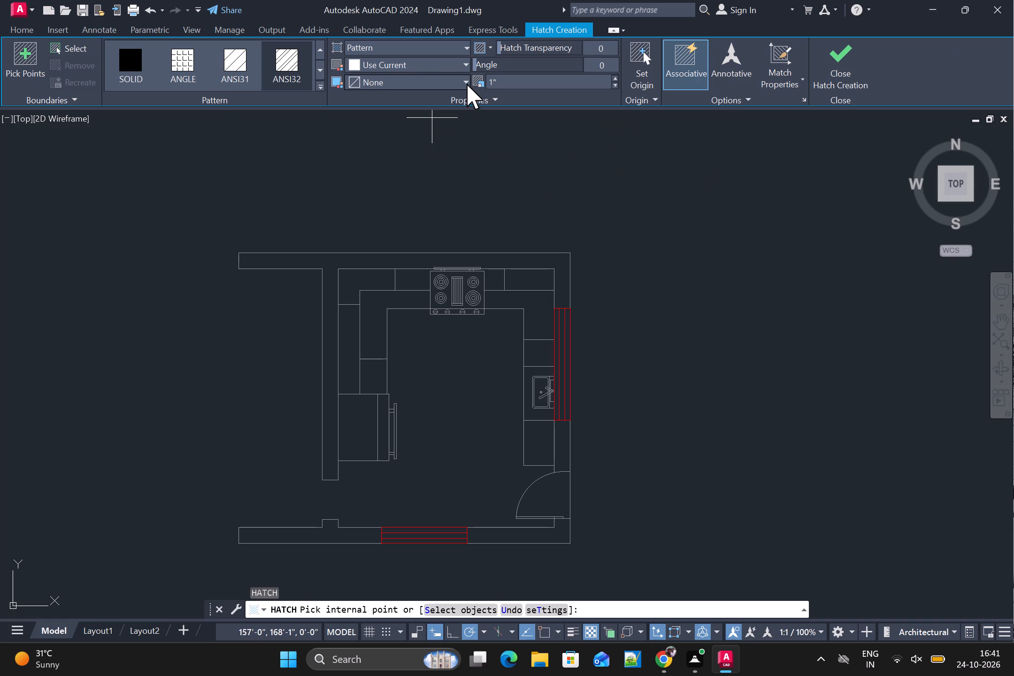
left_click(329, 271)
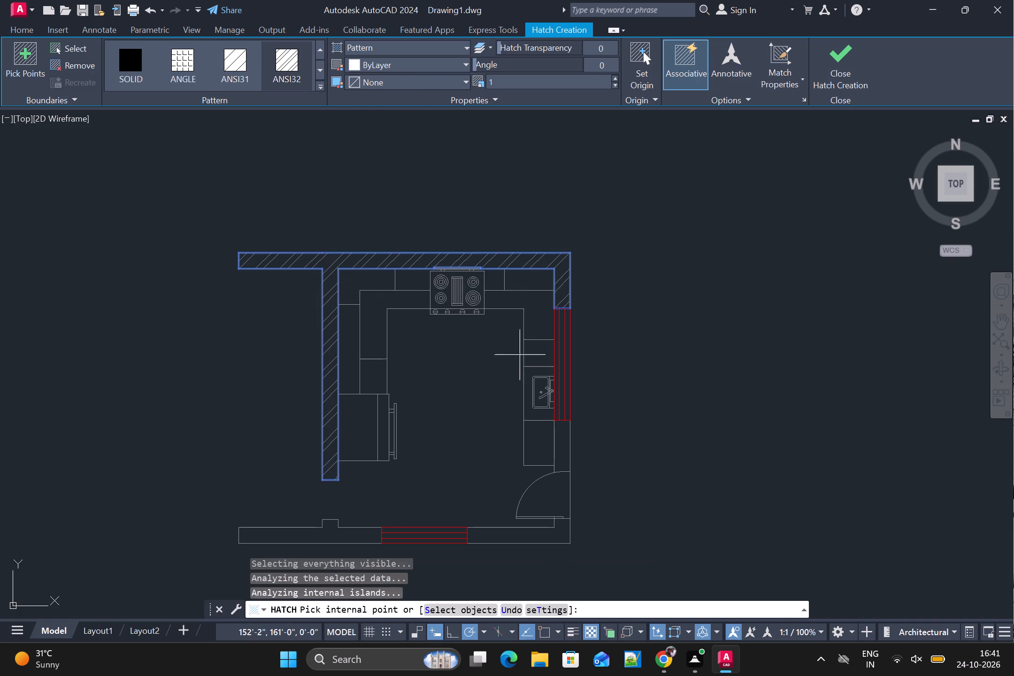
left_click(563, 439)
left_click(565, 534)
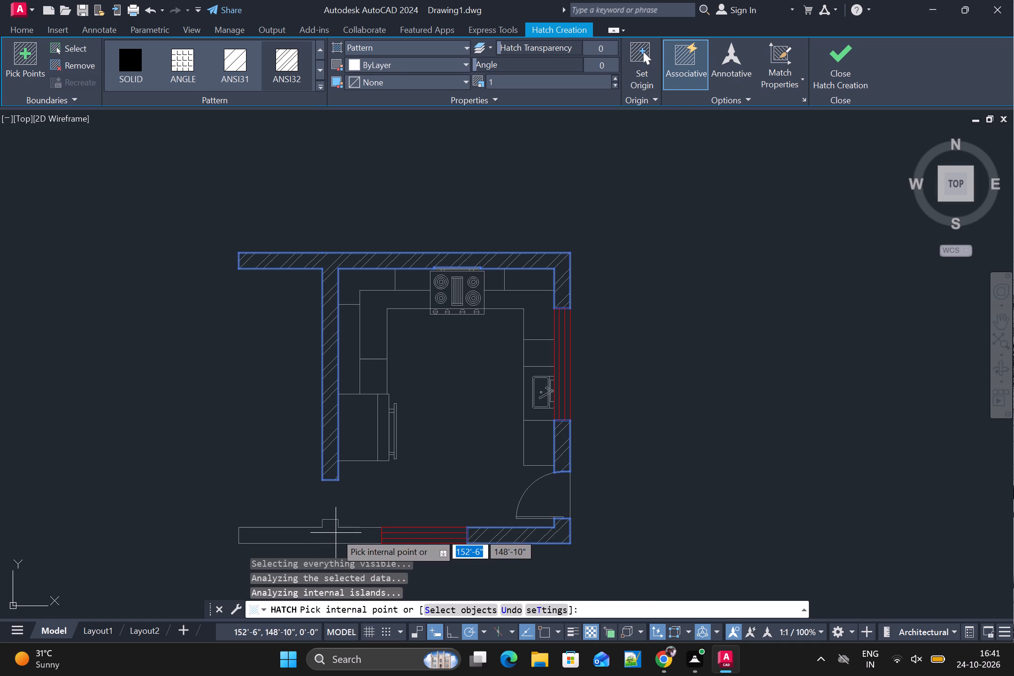
scroll(336, 533, "up", 1)
scroll(336, 533, "down", 1)
middle_click_drag(336, 533, 384, 411)
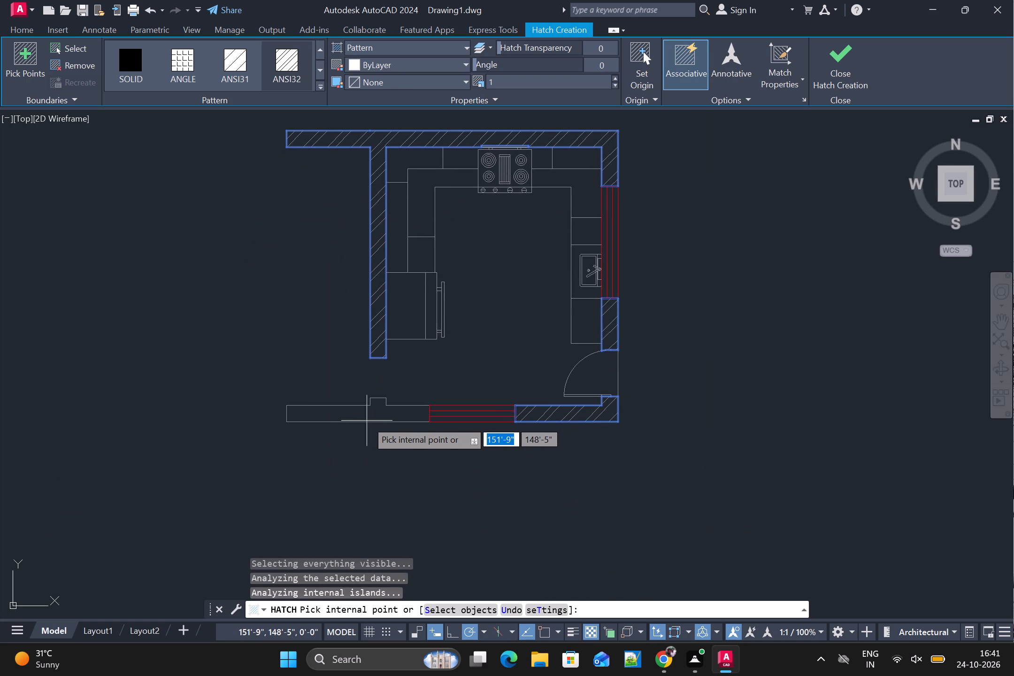
left_click(368, 416)
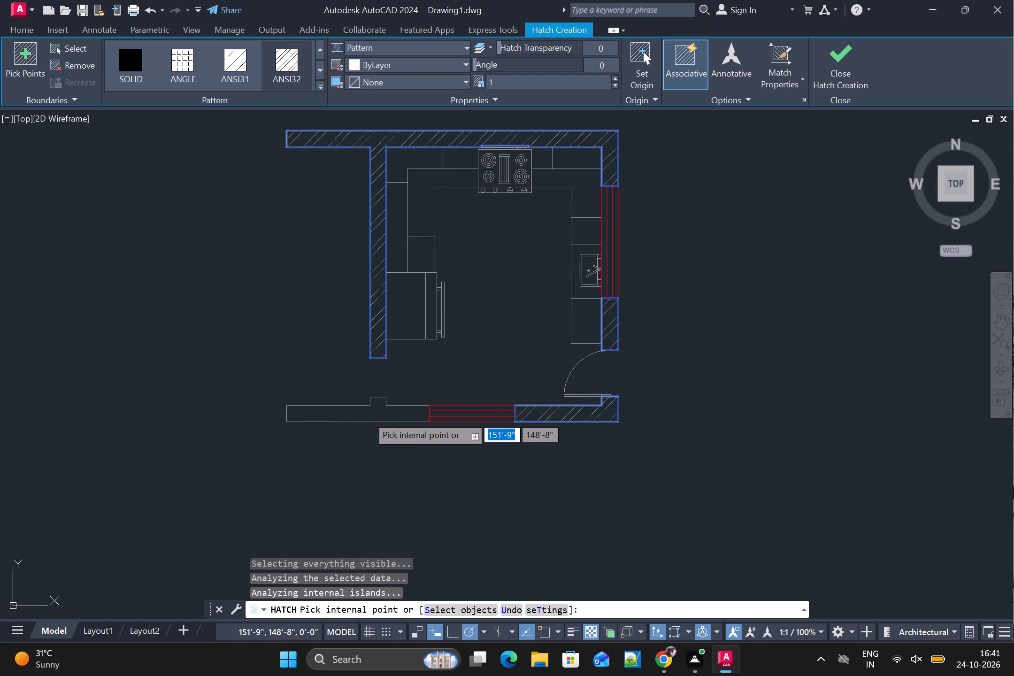
scroll(577, 335, "down", 2)
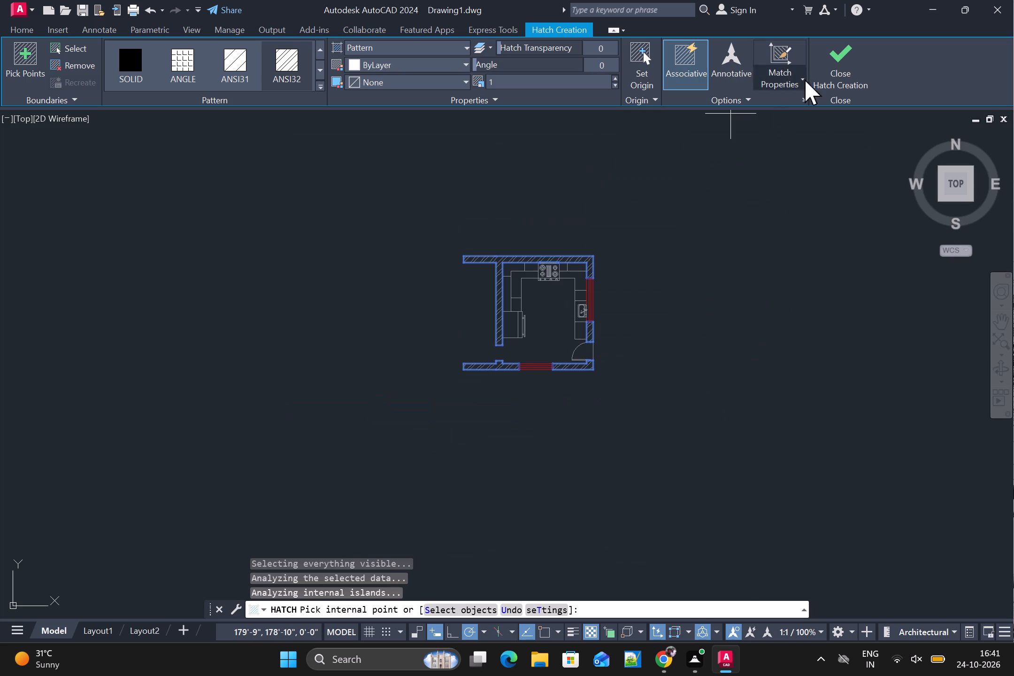
left_click(823, 68)
scroll(588, 276, "up", 3)
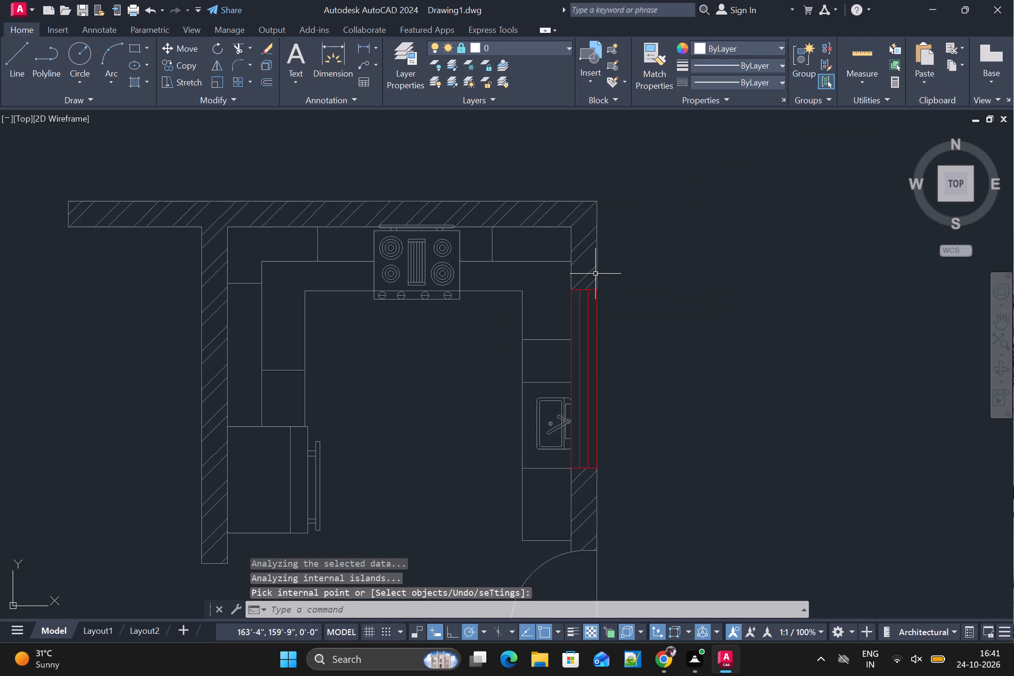
scroll(595, 278, "down", 2)
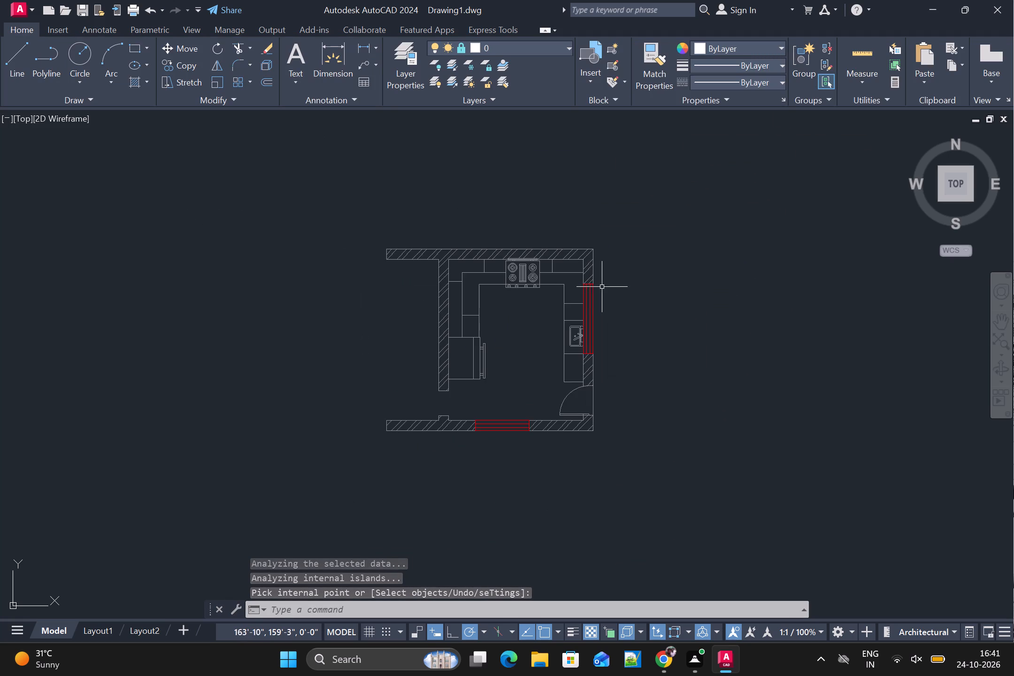
middle_click_drag(602, 287, 545, 250)
scroll(550, 253, "up", 1)
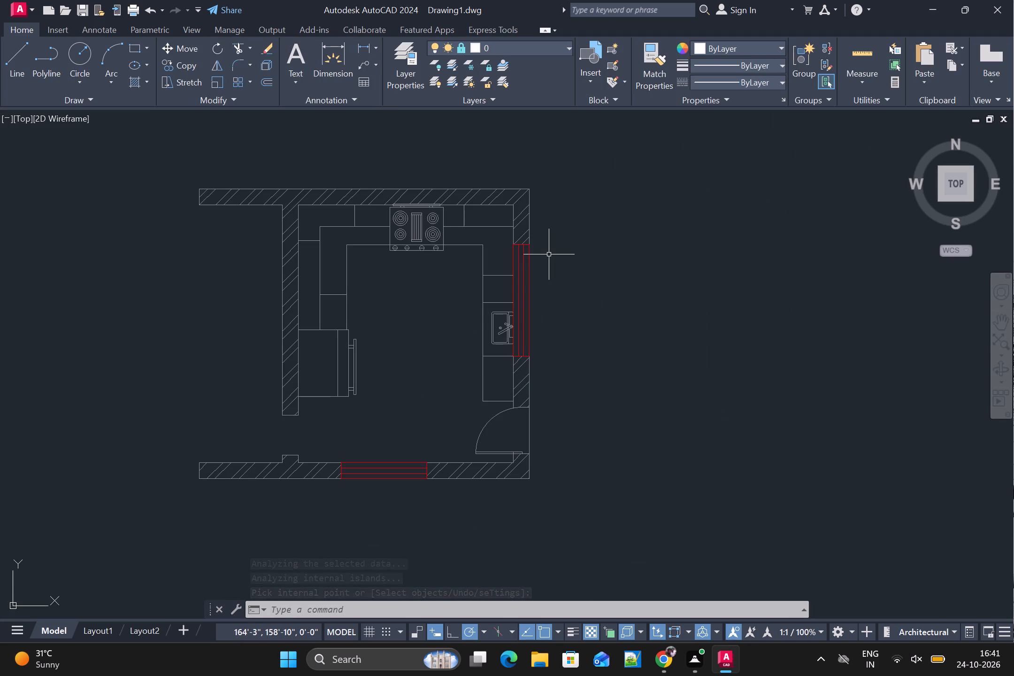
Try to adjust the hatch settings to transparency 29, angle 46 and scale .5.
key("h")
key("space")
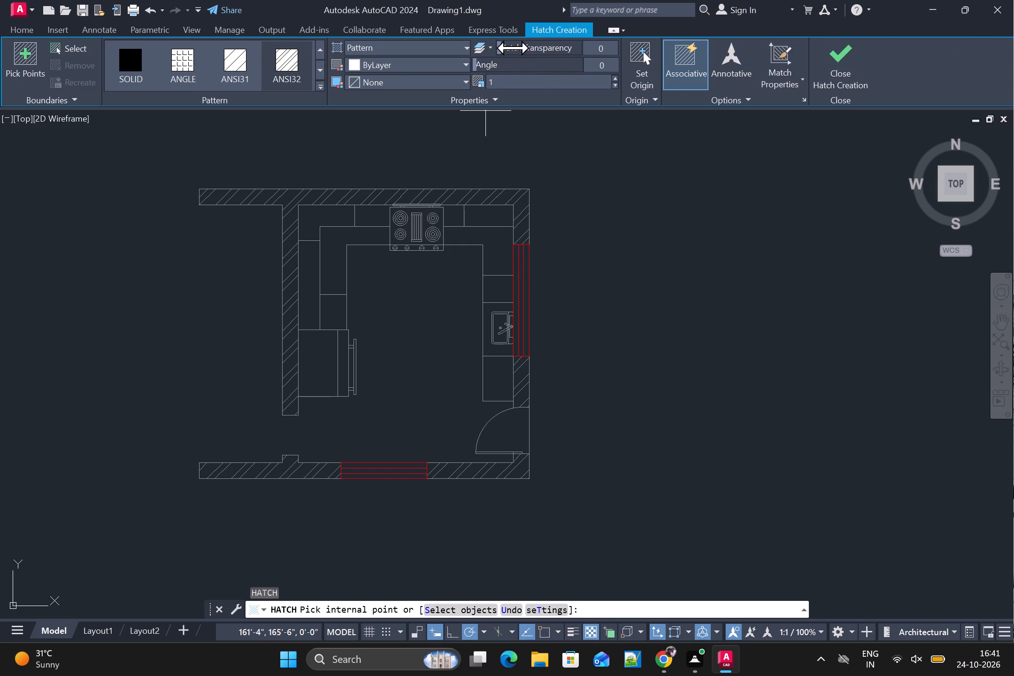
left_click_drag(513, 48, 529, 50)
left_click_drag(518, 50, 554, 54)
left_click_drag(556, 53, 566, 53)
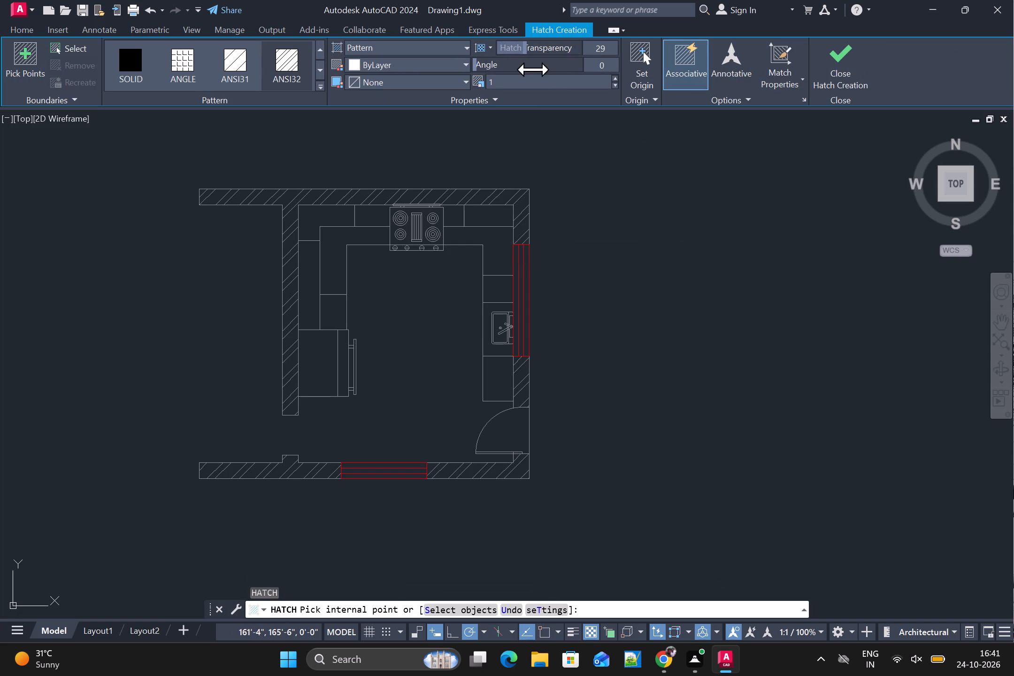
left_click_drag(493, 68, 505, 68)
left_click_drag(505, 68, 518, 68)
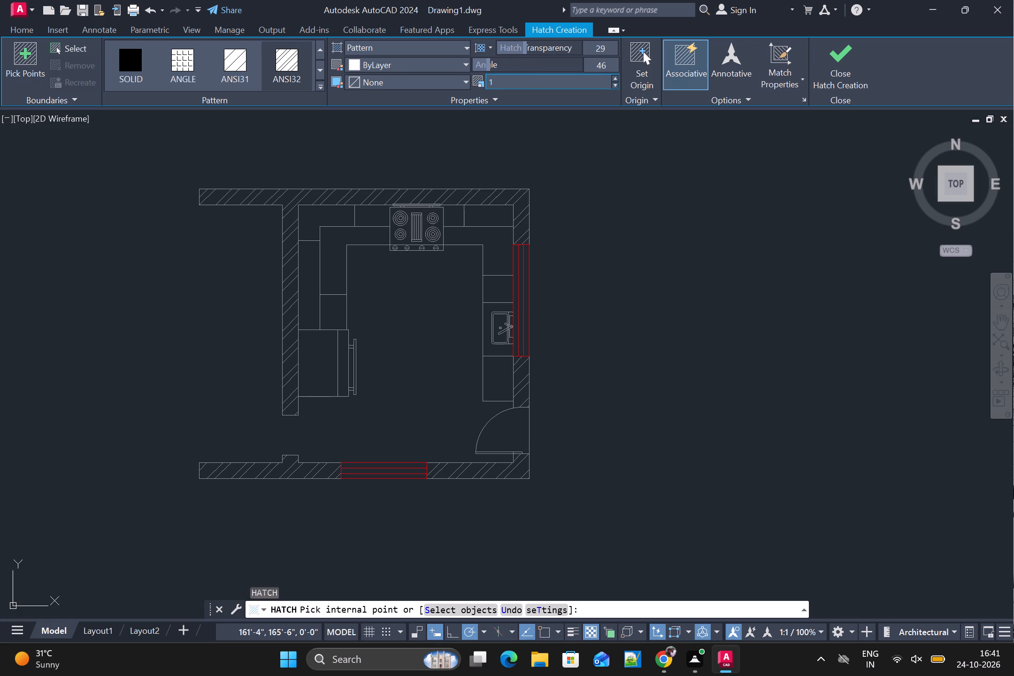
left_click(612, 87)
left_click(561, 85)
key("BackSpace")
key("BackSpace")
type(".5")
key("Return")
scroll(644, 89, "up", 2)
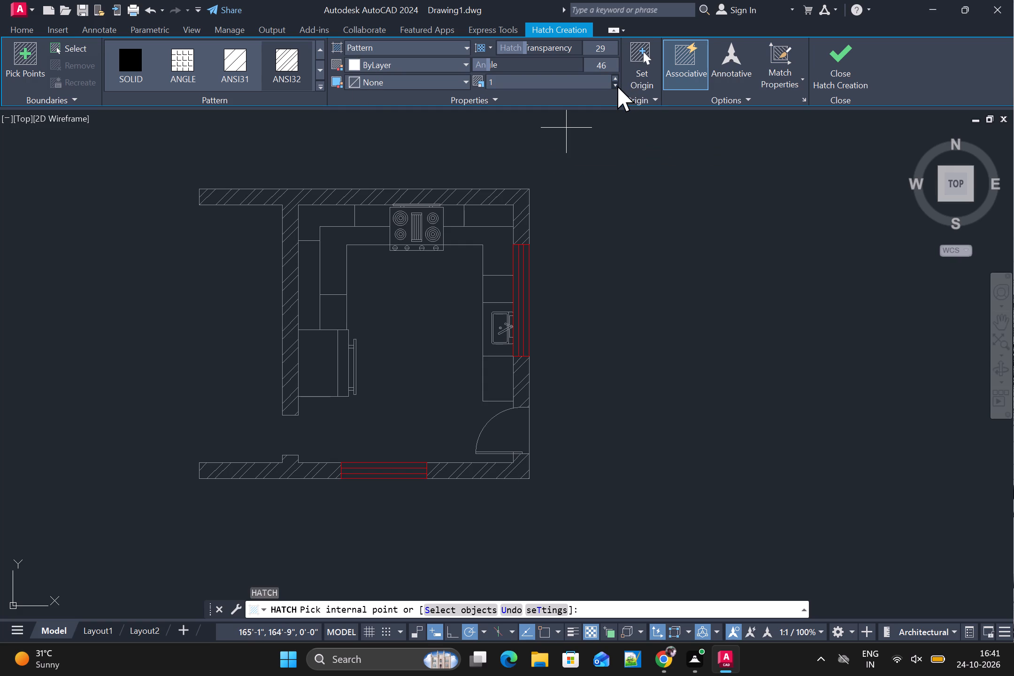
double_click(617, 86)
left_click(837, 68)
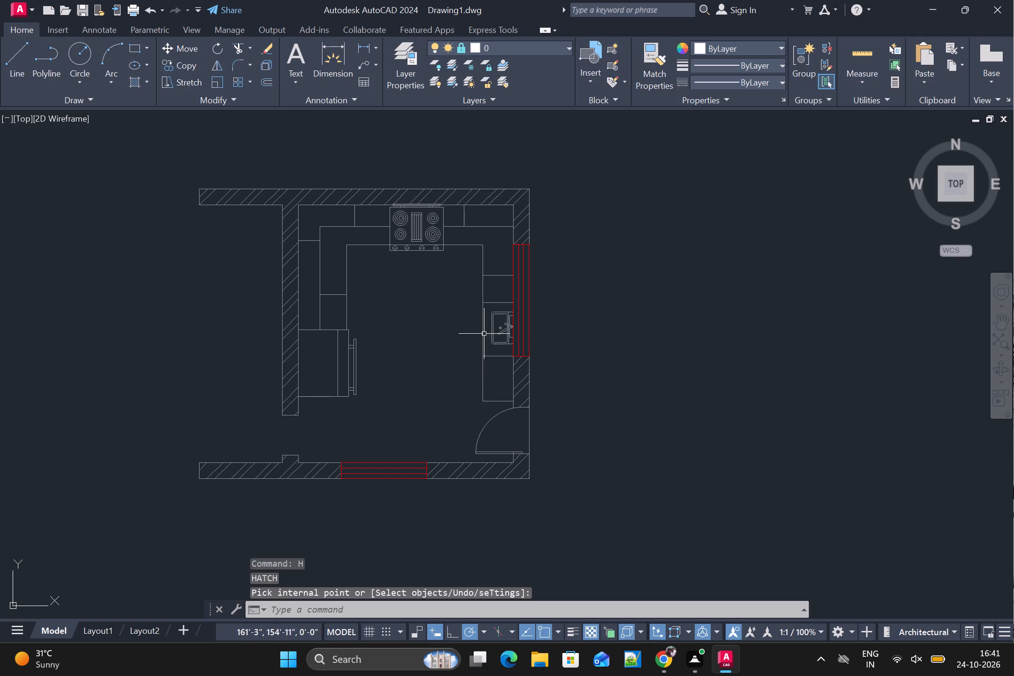
Place the single-line text label 24" in the upper-left corner cabinet, with height about 4" and rotation 0.
scroll(482, 343, "down", 1)
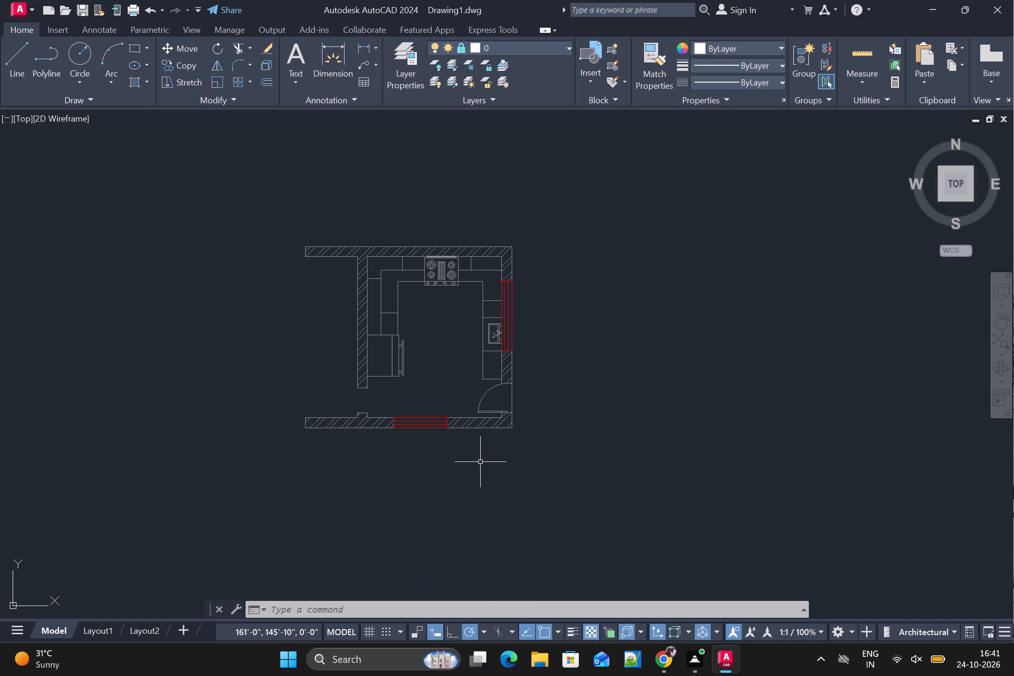
scroll(480, 462, "down", 1)
scroll(484, 463, "up", 2)
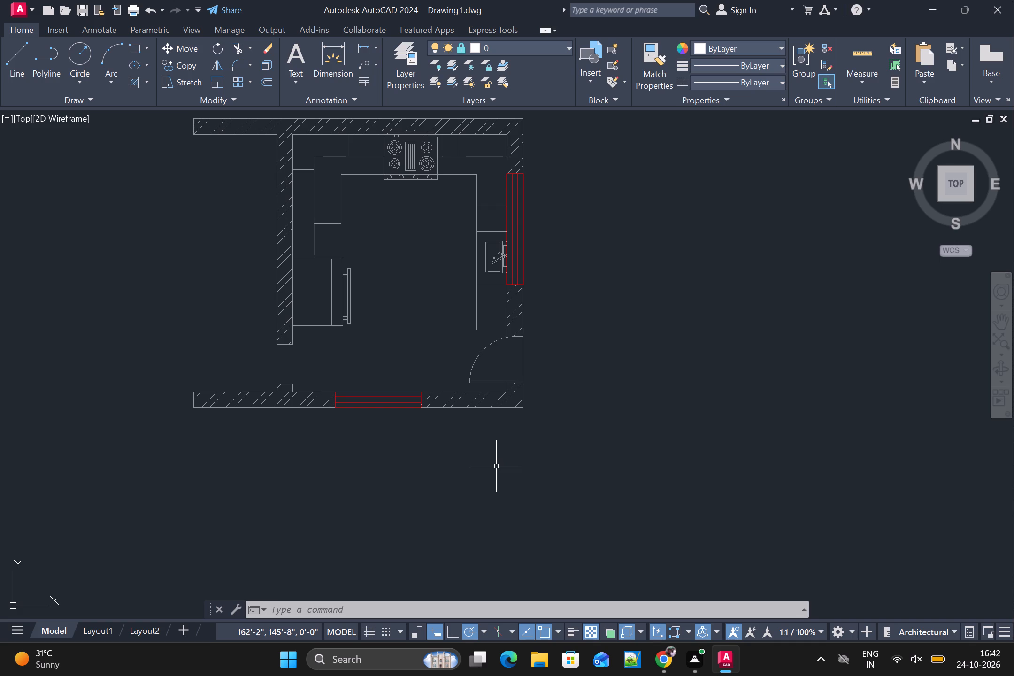
type("DT")
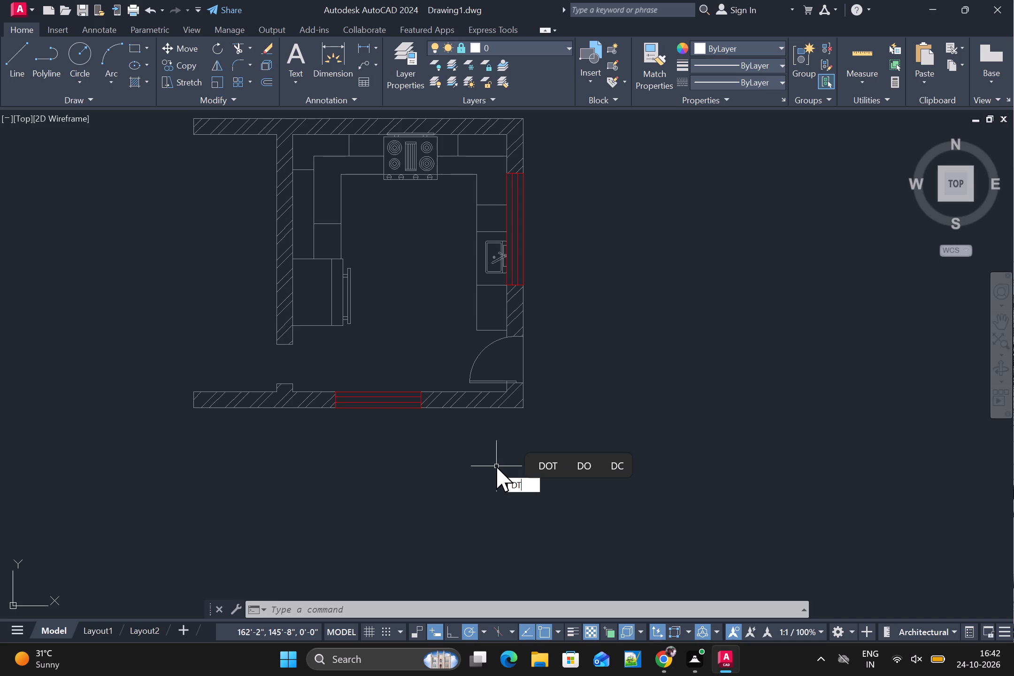
key("Return")
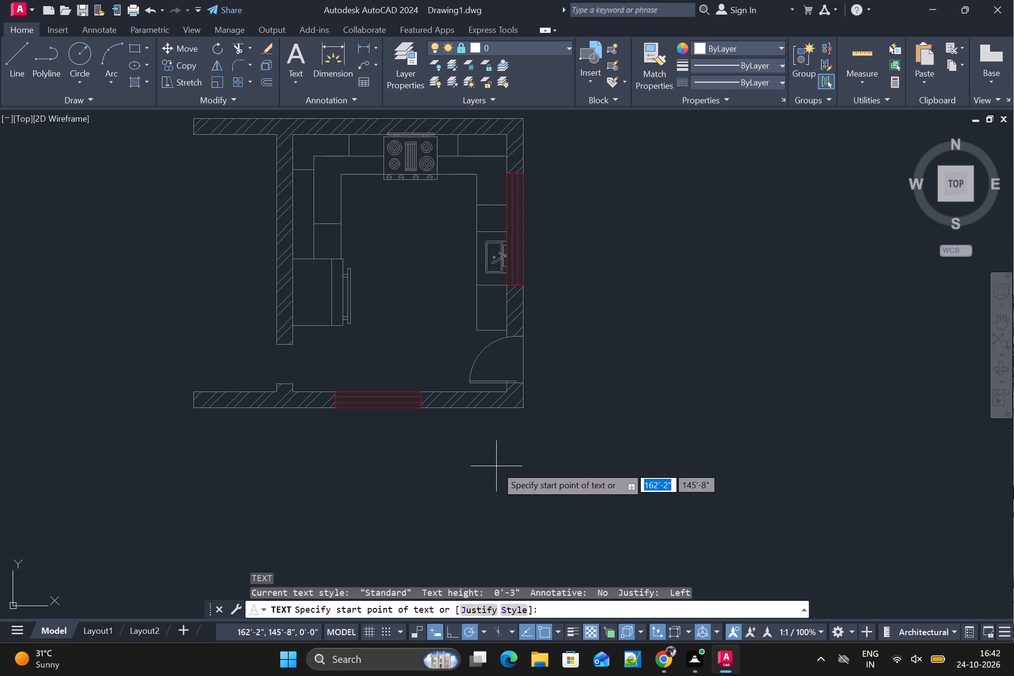
scroll(533, 214, "up", 2)
scroll(420, 241, "down", 2)
middle_click_drag(323, 219, 380, 274)
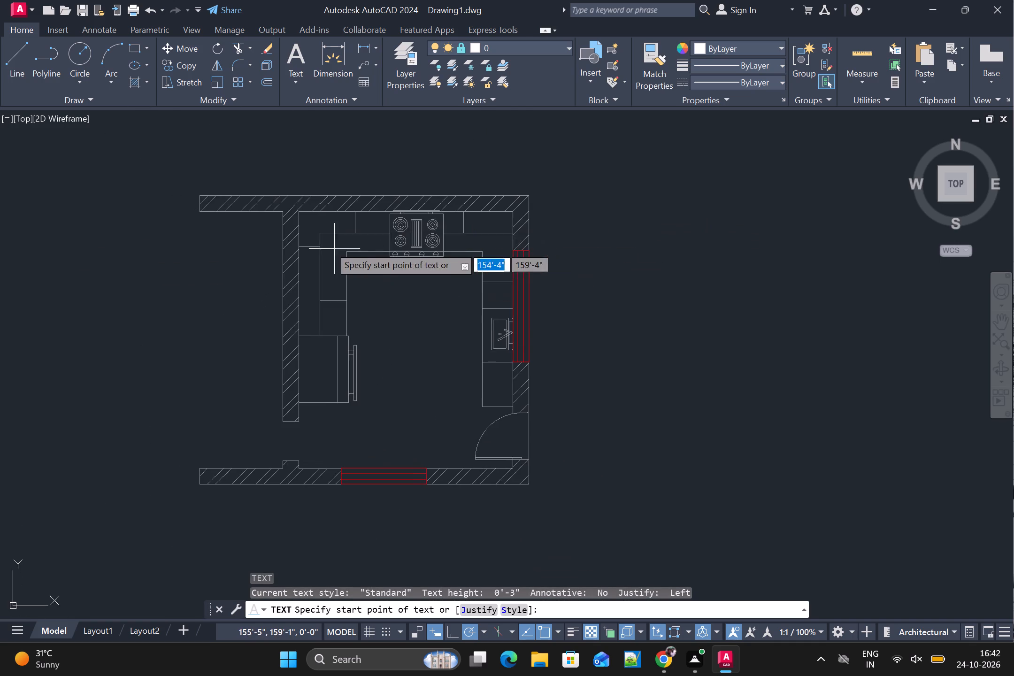
scroll(326, 237, "up", 1)
scroll(286, 209, "up", 2)
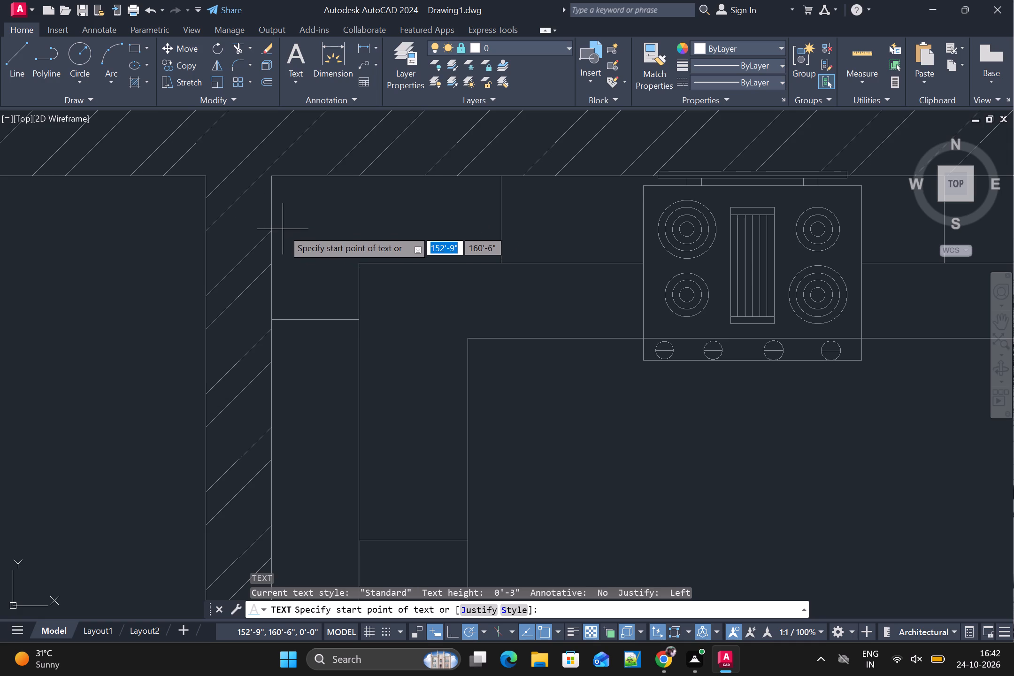
scroll(275, 233, "down", 1)
scroll(328, 240, "down", 1)
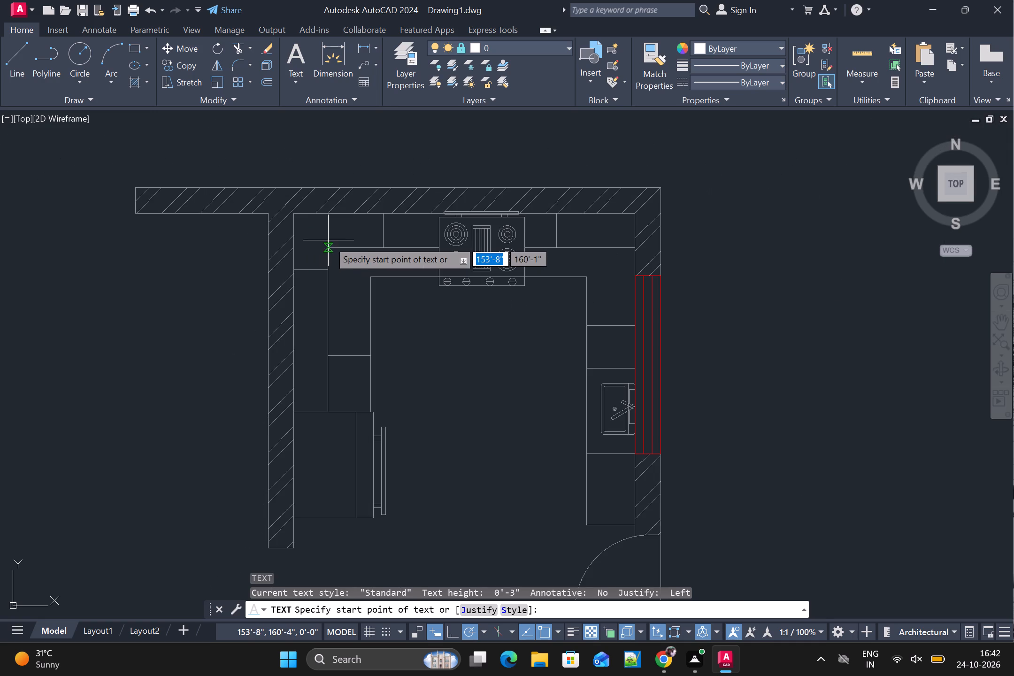
middle_click_drag(338, 240, 326, 250)
scroll(325, 250, "up", 1)
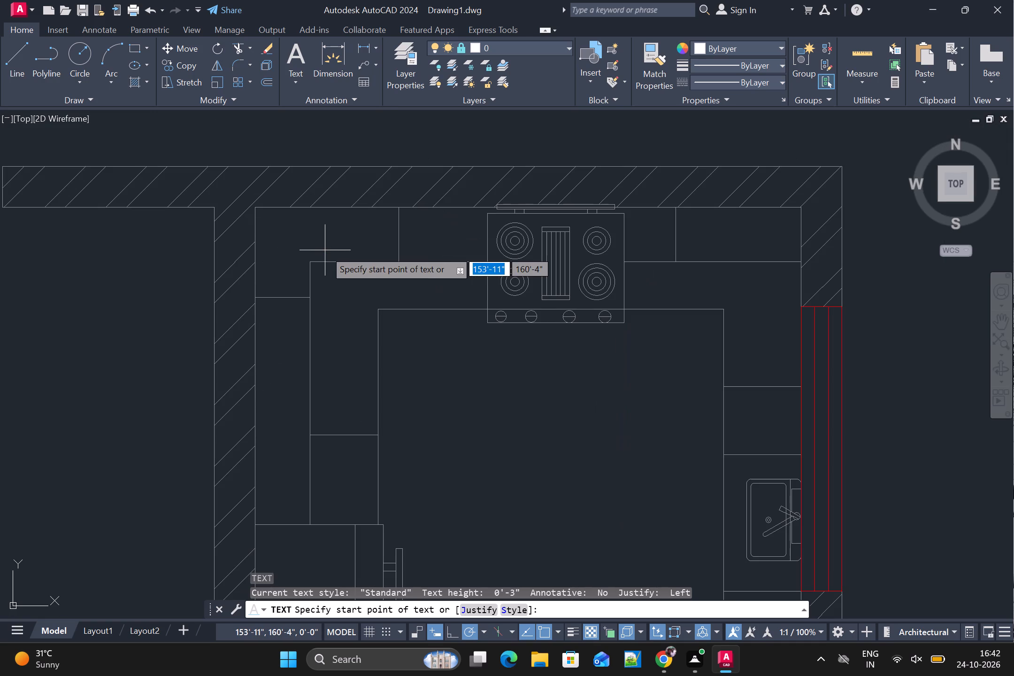
key("alt+Tab")
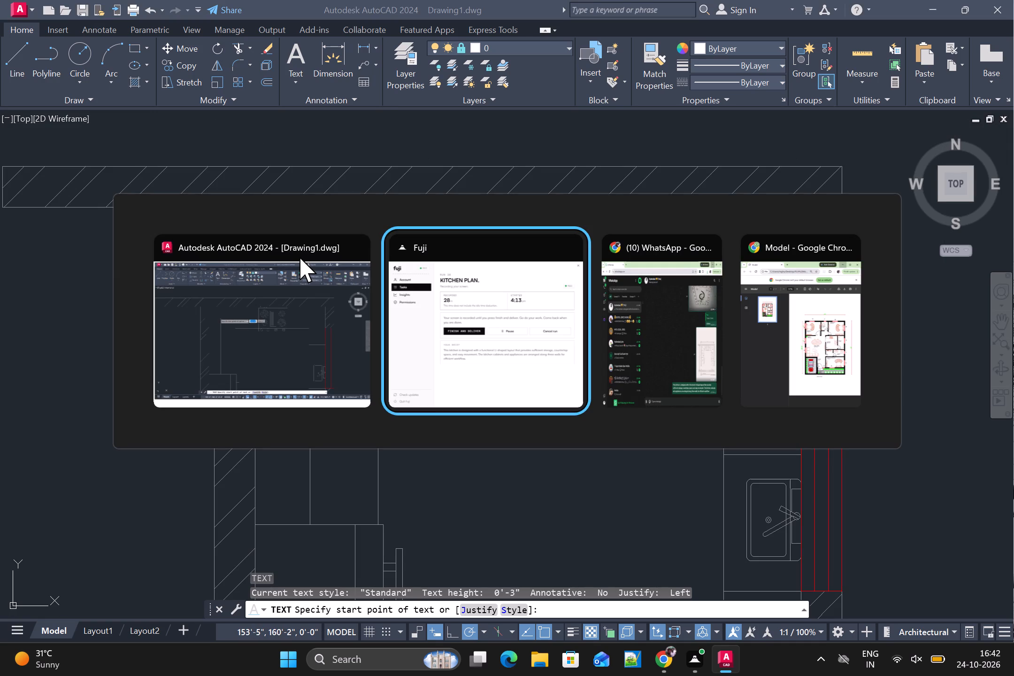
left_click(274, 302, "alt")
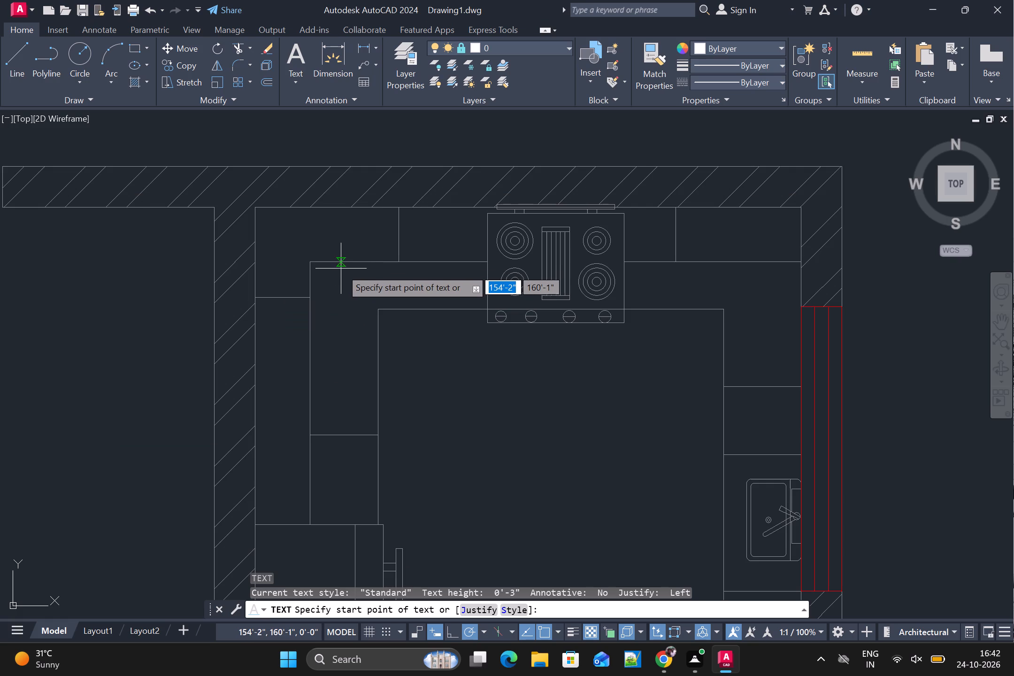
scroll(341, 274, "down", 1)
scroll(297, 269, "up", 1)
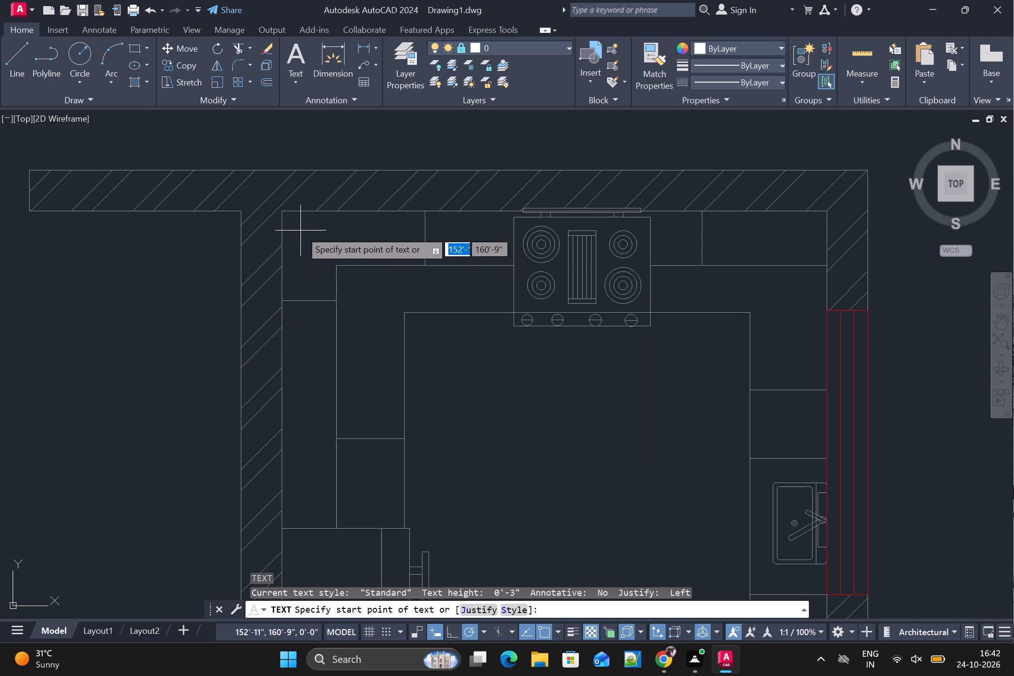
left_click(296, 226)
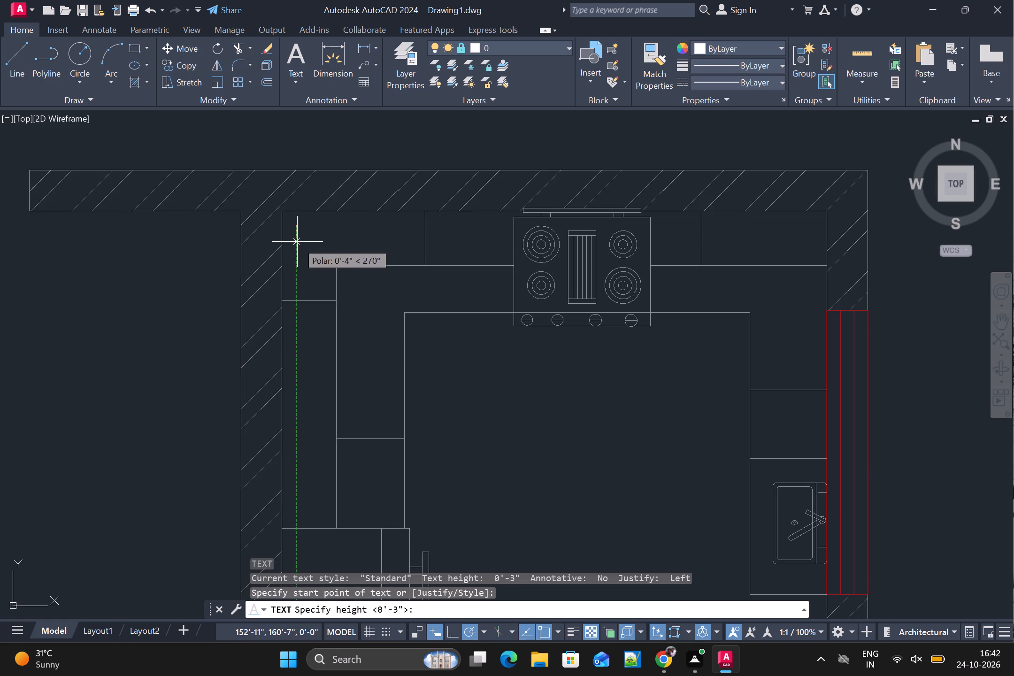
scroll(297, 242, "up", 2)
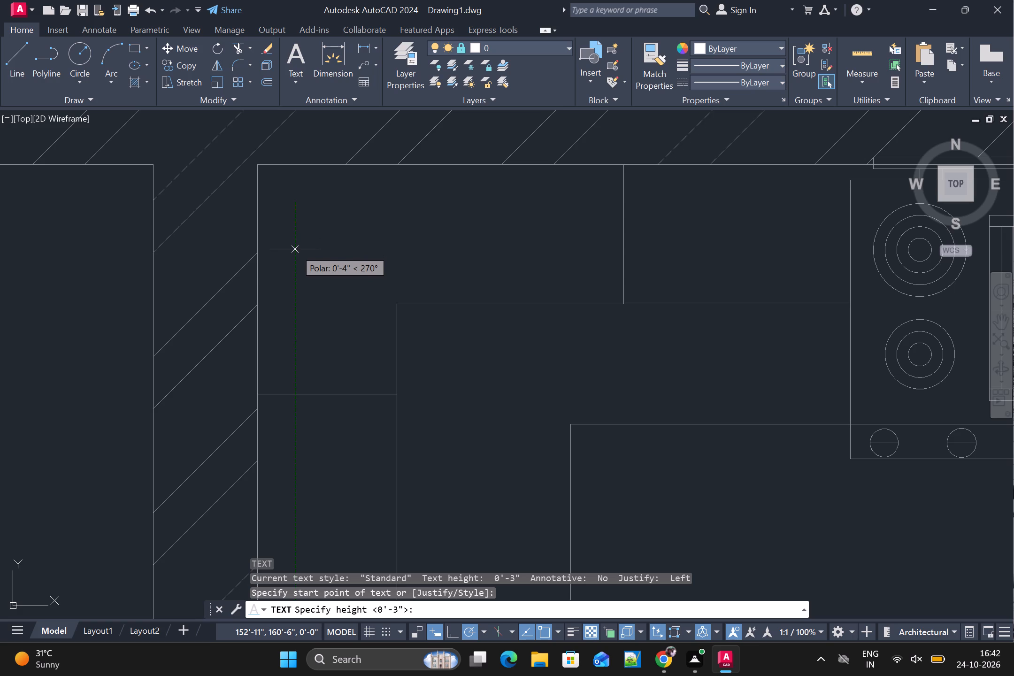
left_click(295, 249)
key("0")
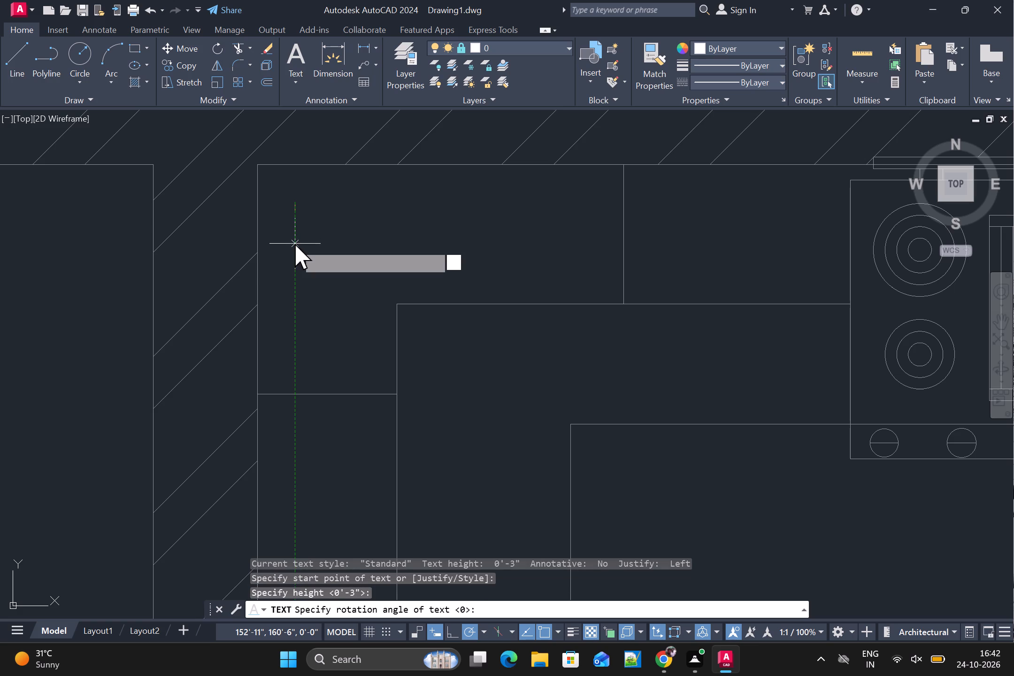
key("Return")
scroll(380, 275, "down", 1)
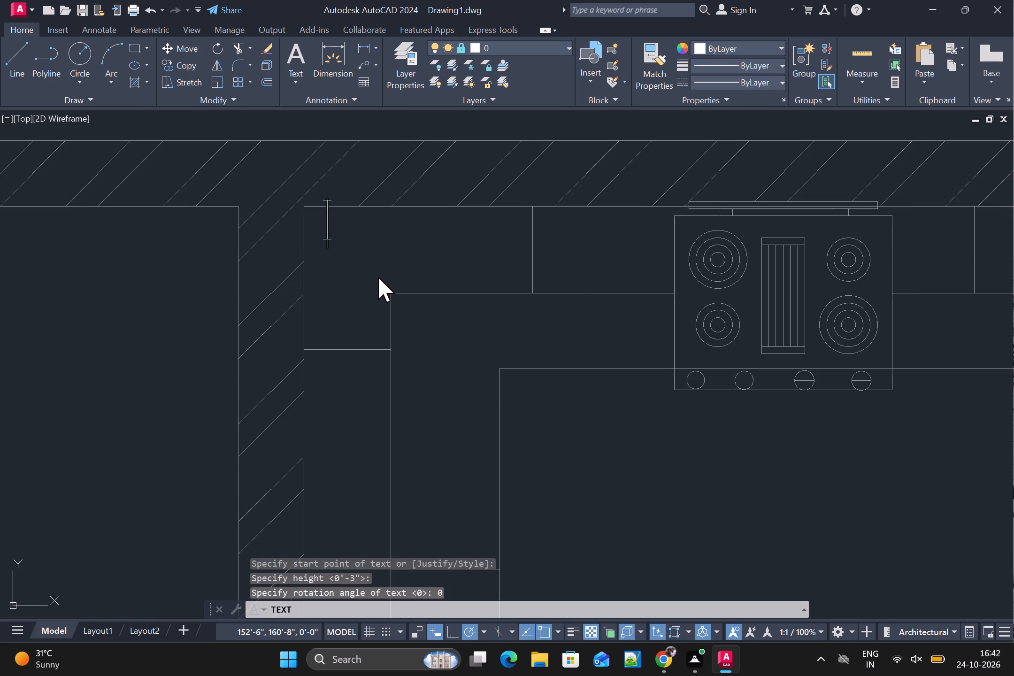
scroll(378, 277, "down", 1)
left_click(353, 270)
left_click(339, 255)
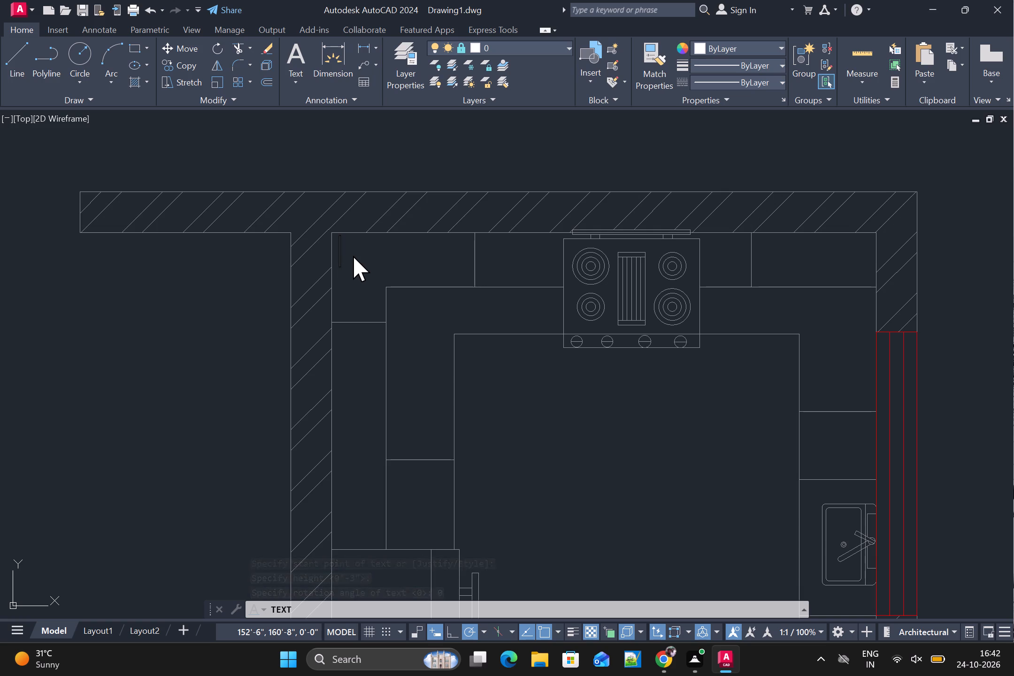
left_click(355, 255)
left_click(360, 263)
type("24\"")
key("Return")
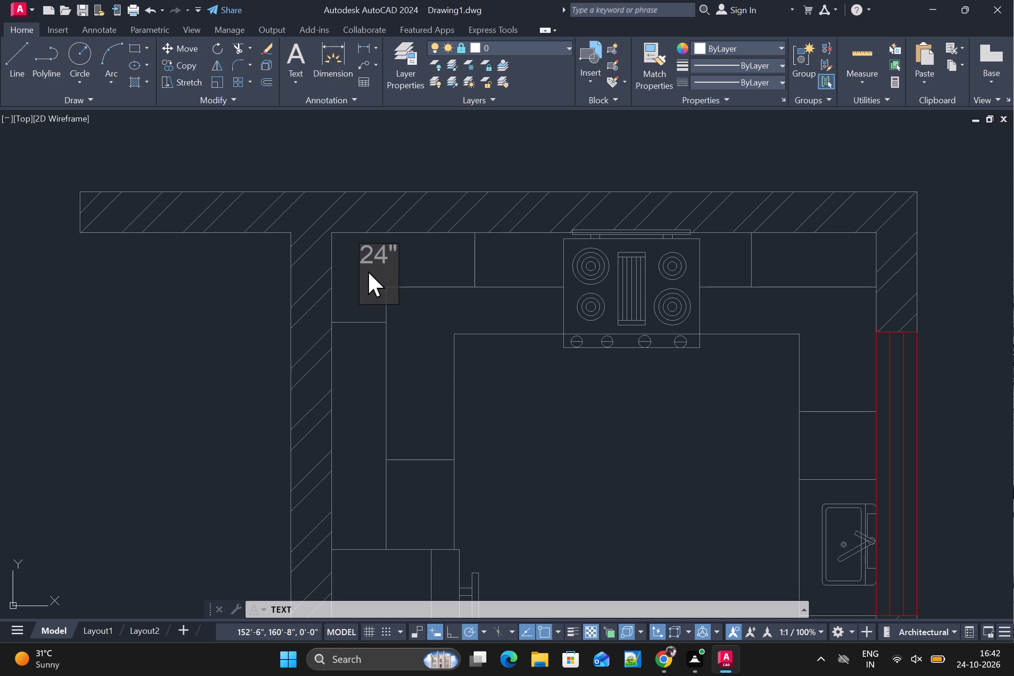
key("Escape")
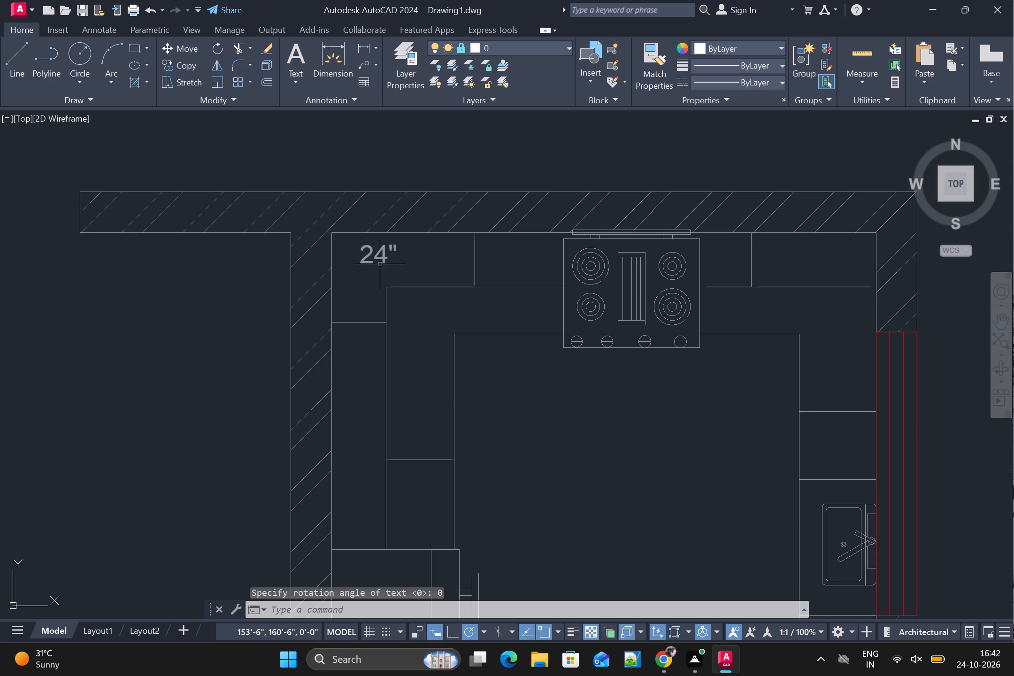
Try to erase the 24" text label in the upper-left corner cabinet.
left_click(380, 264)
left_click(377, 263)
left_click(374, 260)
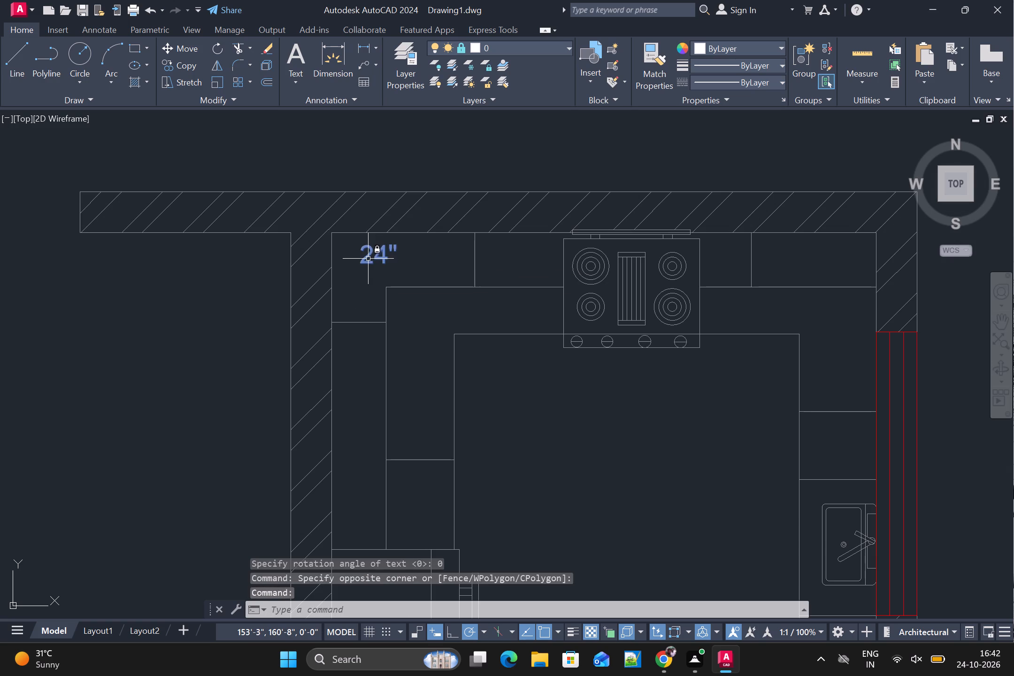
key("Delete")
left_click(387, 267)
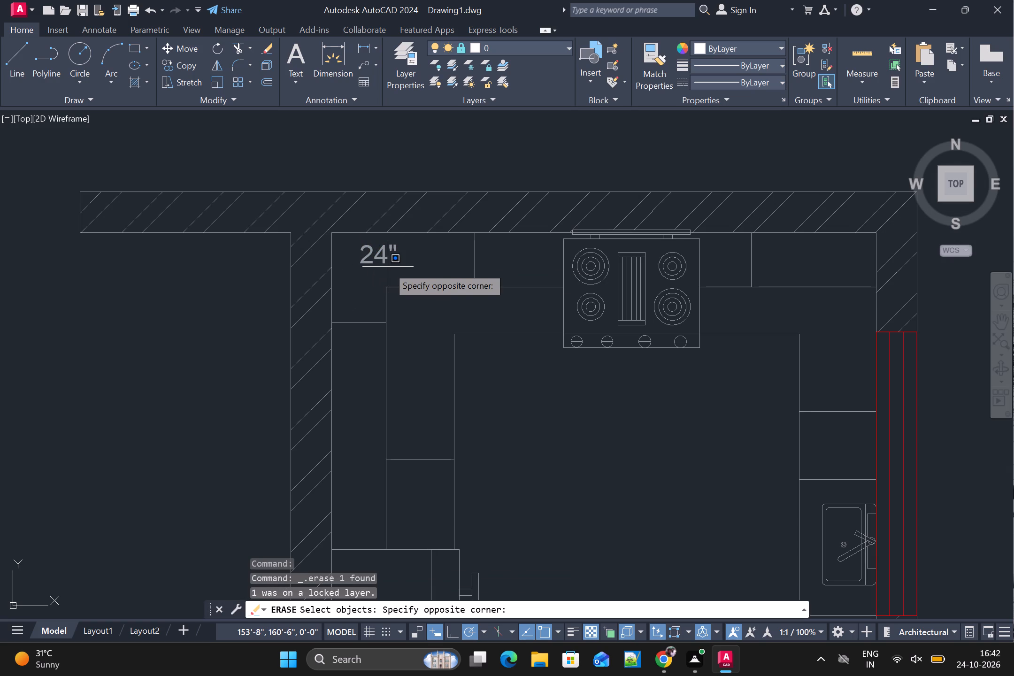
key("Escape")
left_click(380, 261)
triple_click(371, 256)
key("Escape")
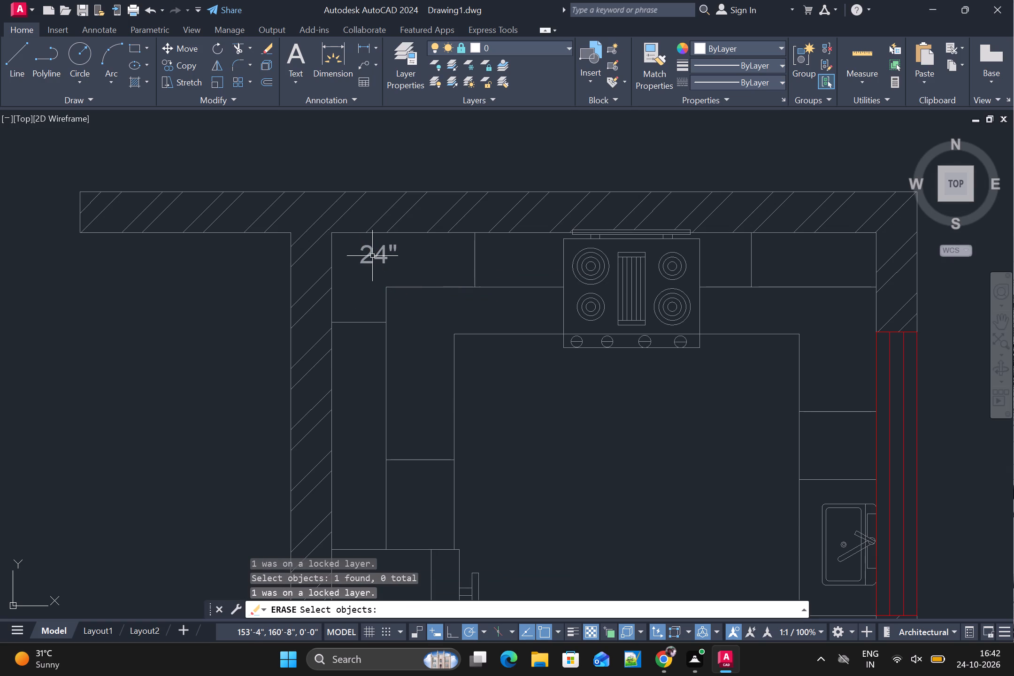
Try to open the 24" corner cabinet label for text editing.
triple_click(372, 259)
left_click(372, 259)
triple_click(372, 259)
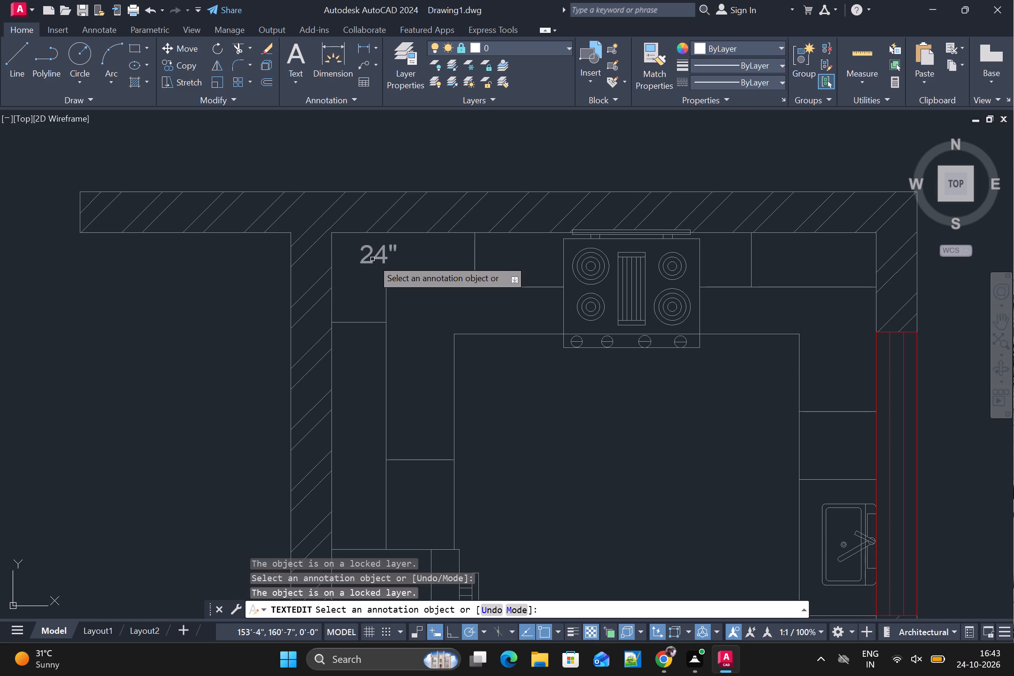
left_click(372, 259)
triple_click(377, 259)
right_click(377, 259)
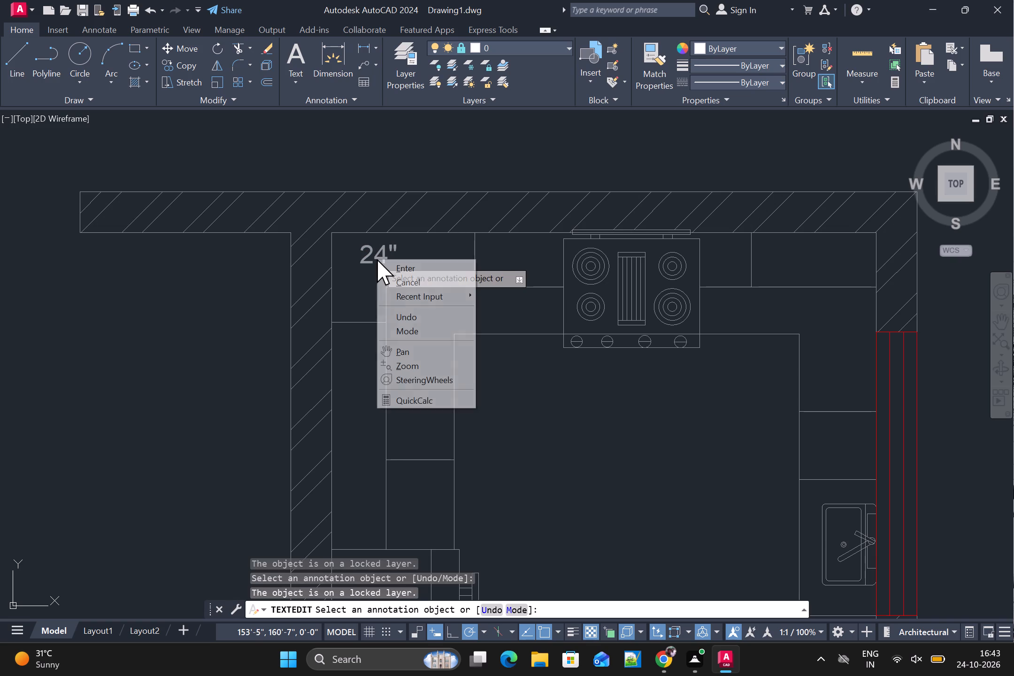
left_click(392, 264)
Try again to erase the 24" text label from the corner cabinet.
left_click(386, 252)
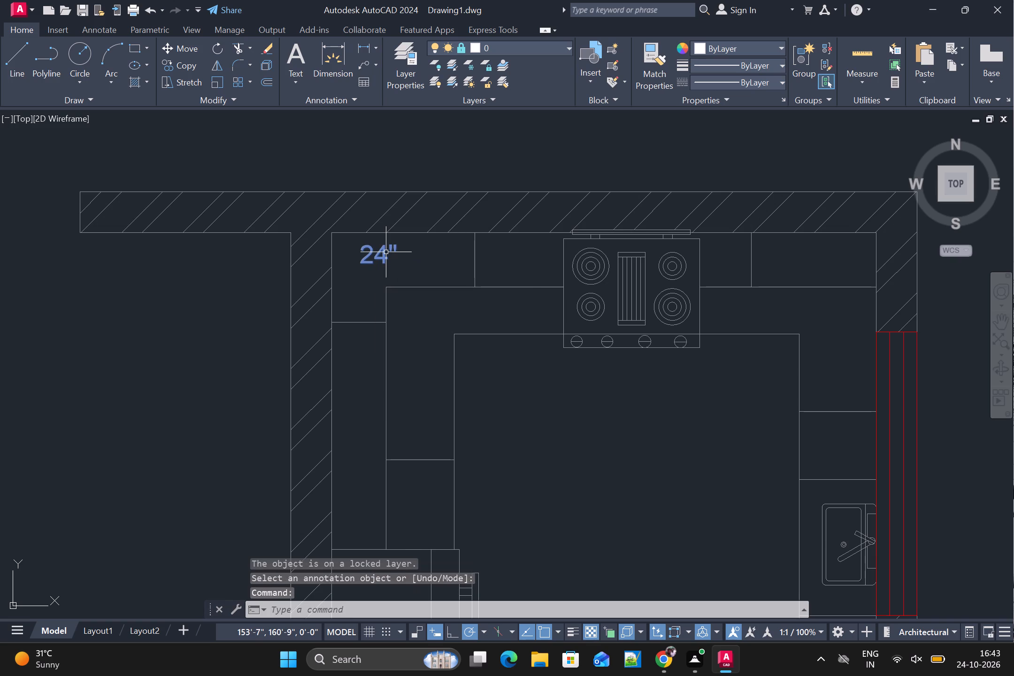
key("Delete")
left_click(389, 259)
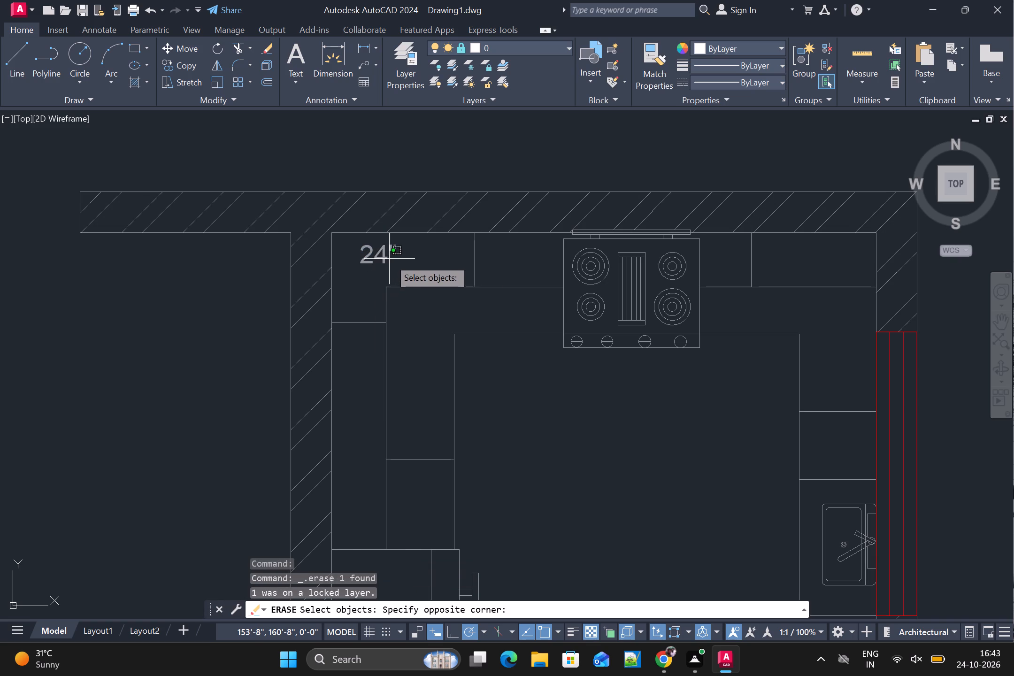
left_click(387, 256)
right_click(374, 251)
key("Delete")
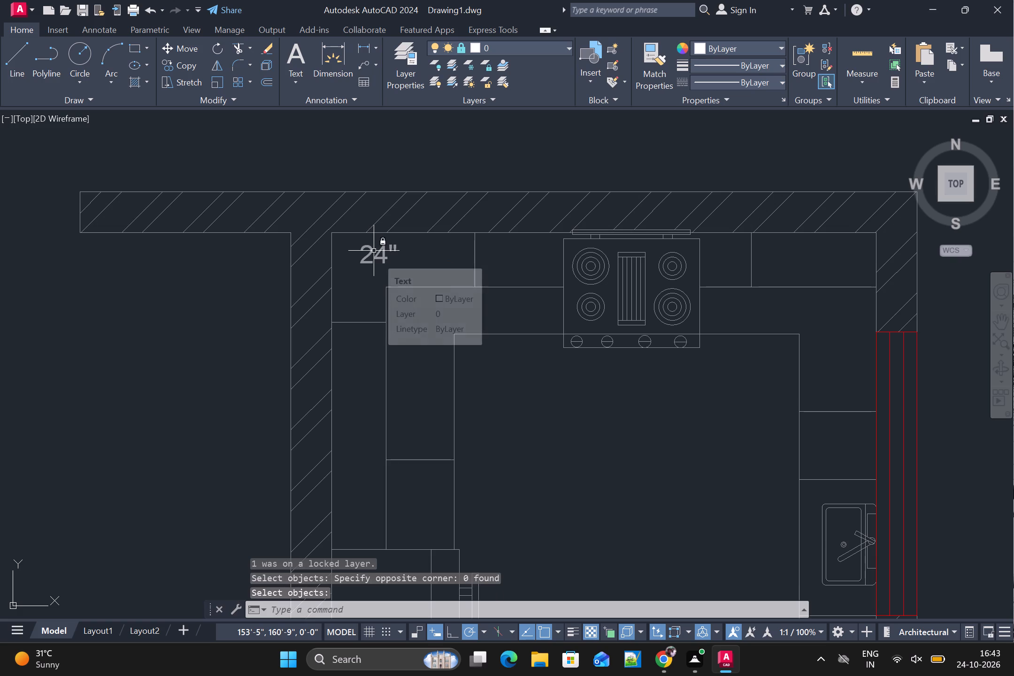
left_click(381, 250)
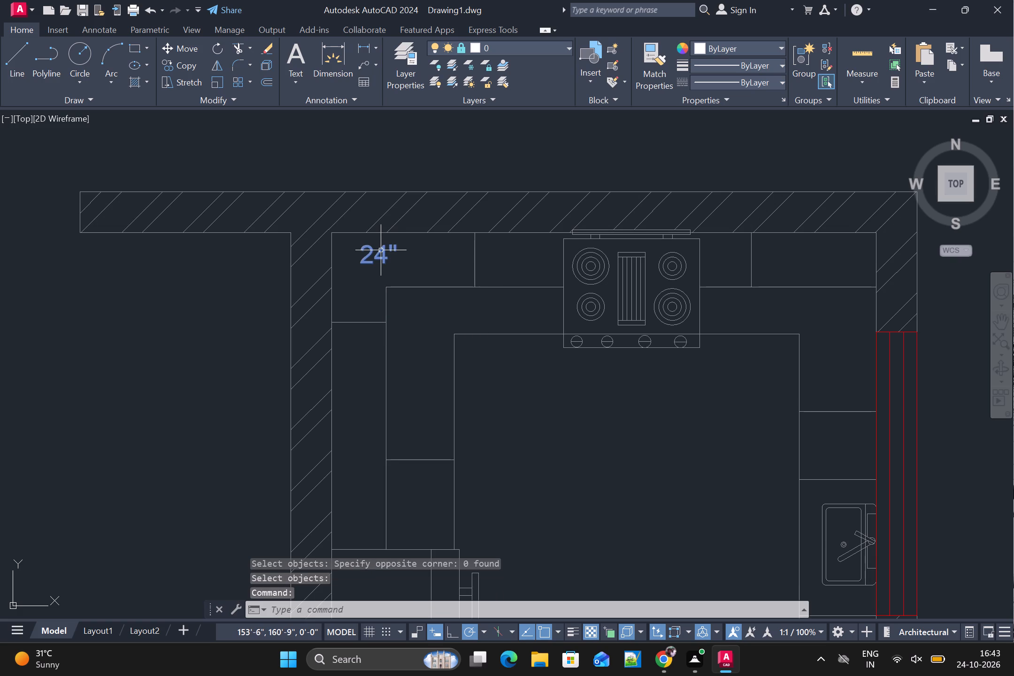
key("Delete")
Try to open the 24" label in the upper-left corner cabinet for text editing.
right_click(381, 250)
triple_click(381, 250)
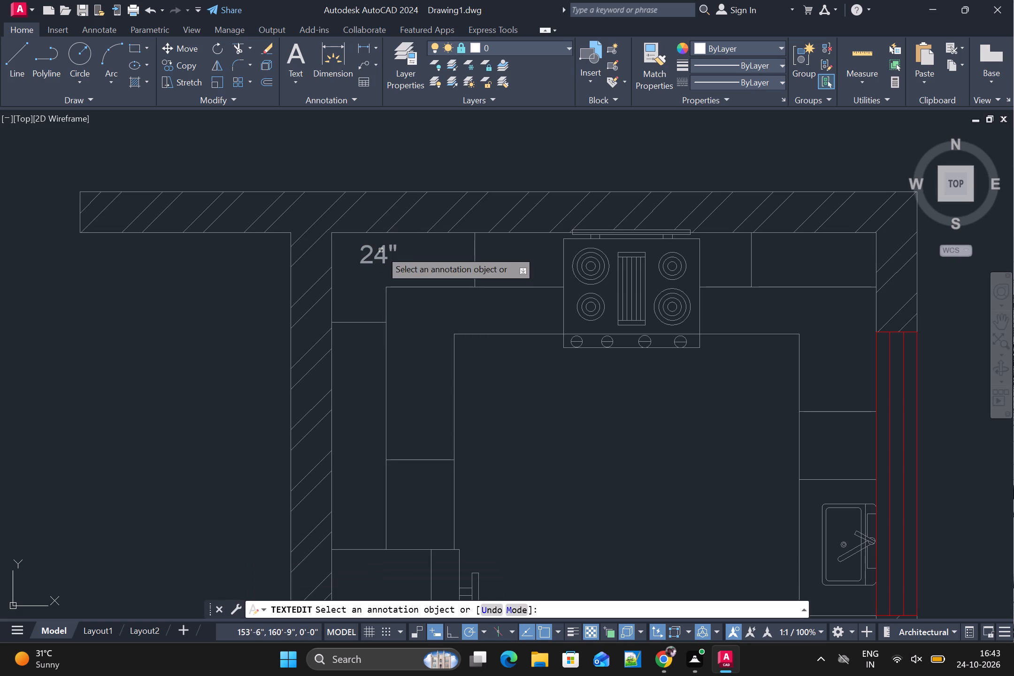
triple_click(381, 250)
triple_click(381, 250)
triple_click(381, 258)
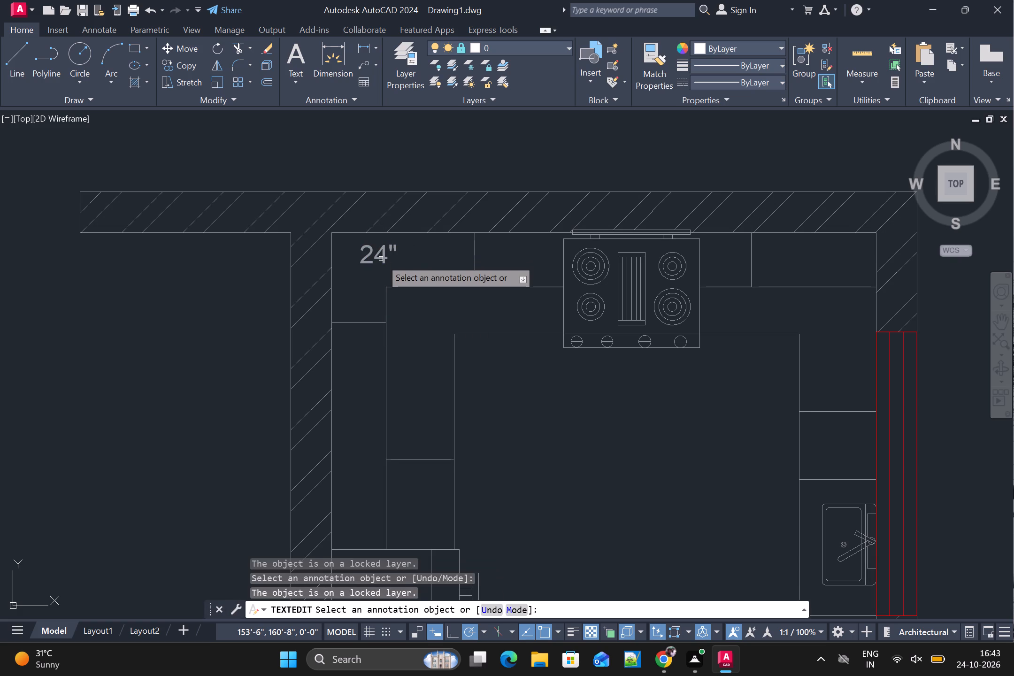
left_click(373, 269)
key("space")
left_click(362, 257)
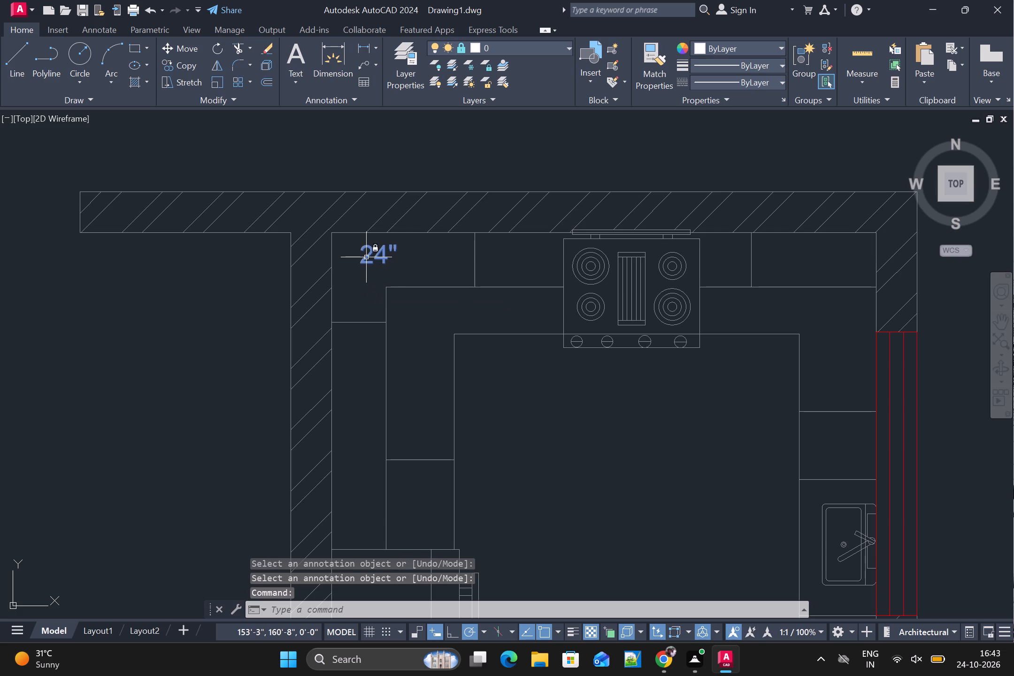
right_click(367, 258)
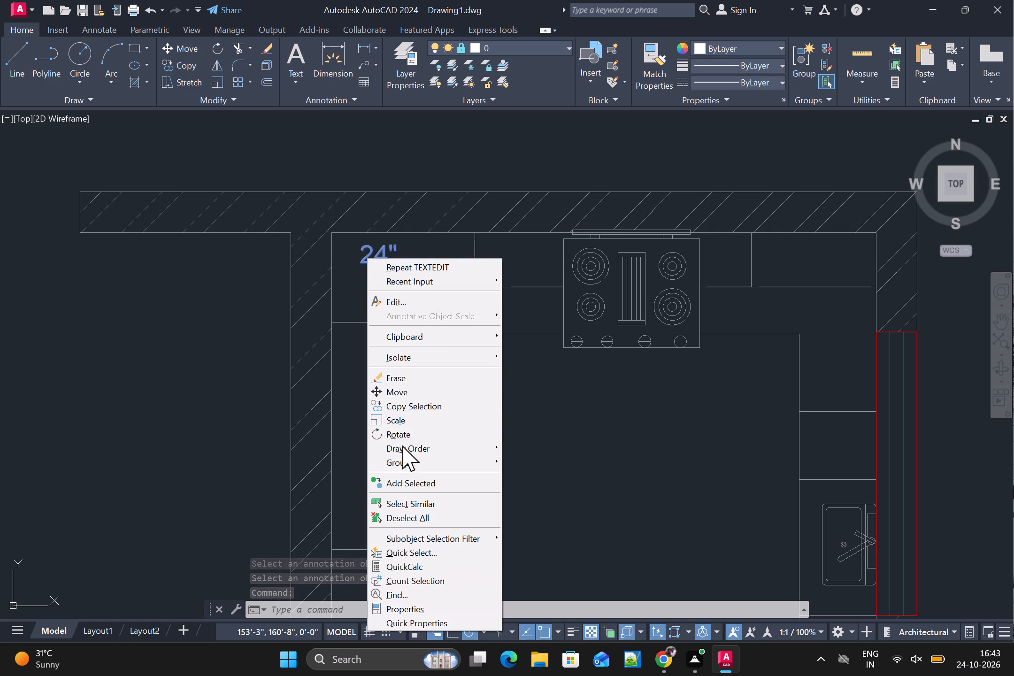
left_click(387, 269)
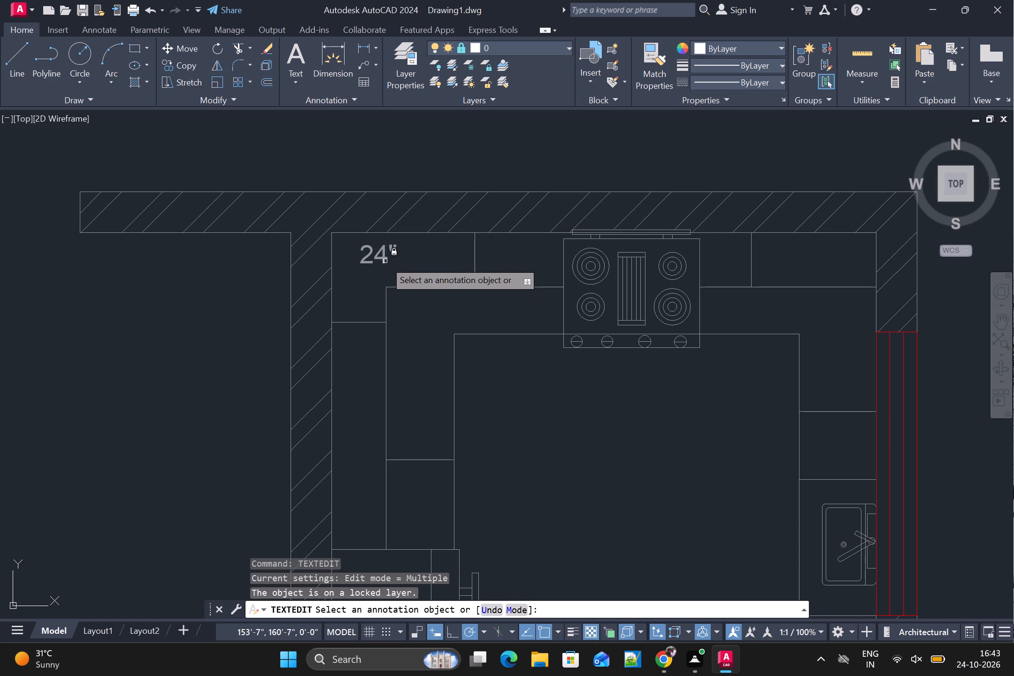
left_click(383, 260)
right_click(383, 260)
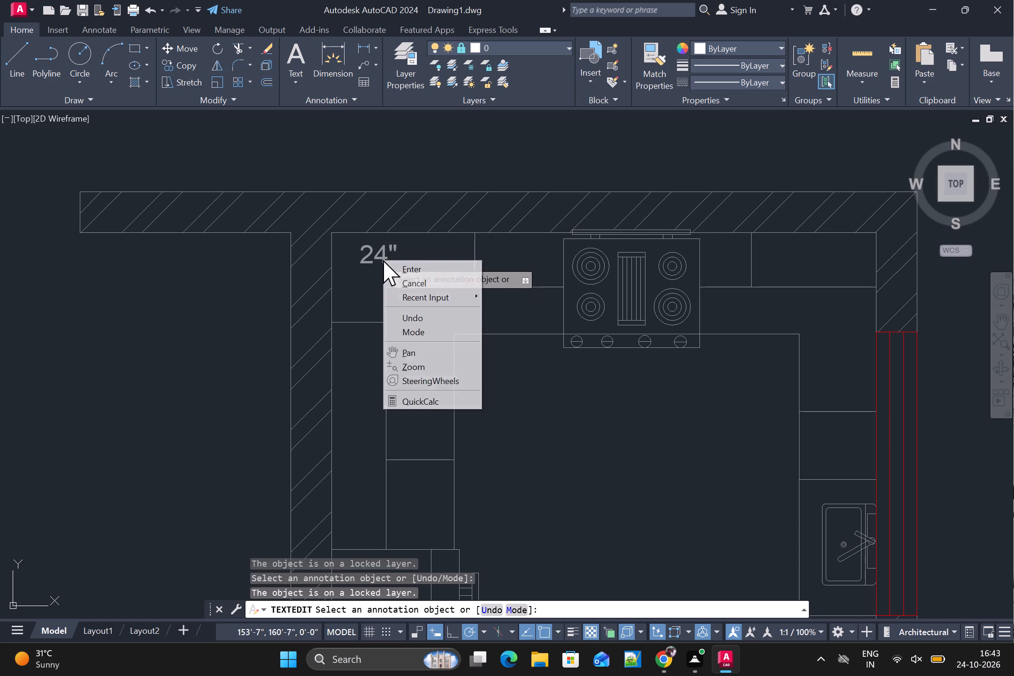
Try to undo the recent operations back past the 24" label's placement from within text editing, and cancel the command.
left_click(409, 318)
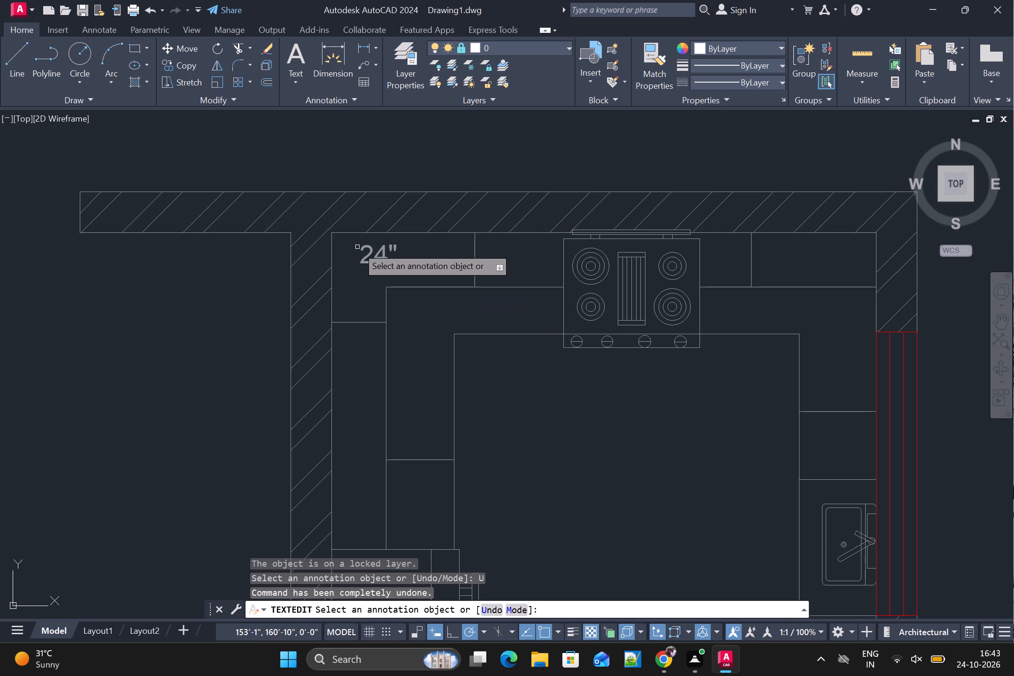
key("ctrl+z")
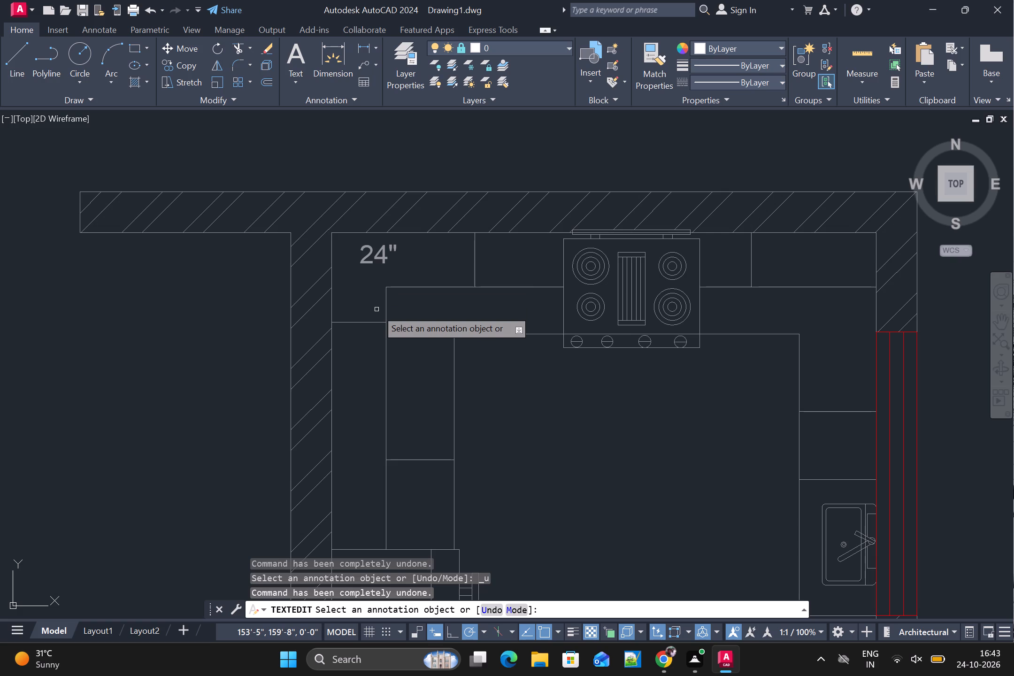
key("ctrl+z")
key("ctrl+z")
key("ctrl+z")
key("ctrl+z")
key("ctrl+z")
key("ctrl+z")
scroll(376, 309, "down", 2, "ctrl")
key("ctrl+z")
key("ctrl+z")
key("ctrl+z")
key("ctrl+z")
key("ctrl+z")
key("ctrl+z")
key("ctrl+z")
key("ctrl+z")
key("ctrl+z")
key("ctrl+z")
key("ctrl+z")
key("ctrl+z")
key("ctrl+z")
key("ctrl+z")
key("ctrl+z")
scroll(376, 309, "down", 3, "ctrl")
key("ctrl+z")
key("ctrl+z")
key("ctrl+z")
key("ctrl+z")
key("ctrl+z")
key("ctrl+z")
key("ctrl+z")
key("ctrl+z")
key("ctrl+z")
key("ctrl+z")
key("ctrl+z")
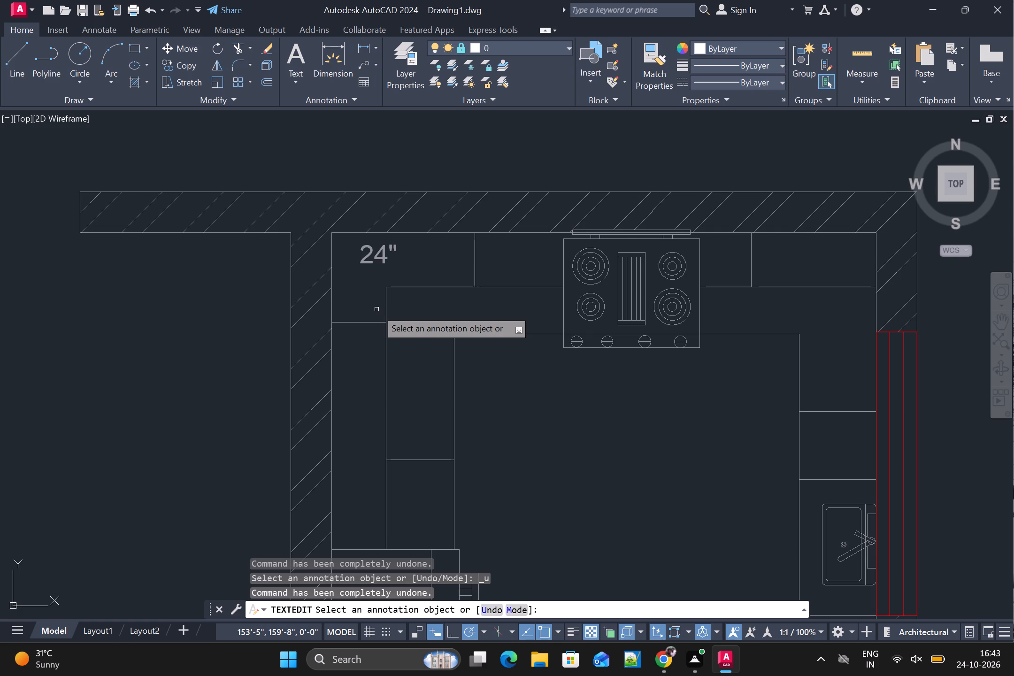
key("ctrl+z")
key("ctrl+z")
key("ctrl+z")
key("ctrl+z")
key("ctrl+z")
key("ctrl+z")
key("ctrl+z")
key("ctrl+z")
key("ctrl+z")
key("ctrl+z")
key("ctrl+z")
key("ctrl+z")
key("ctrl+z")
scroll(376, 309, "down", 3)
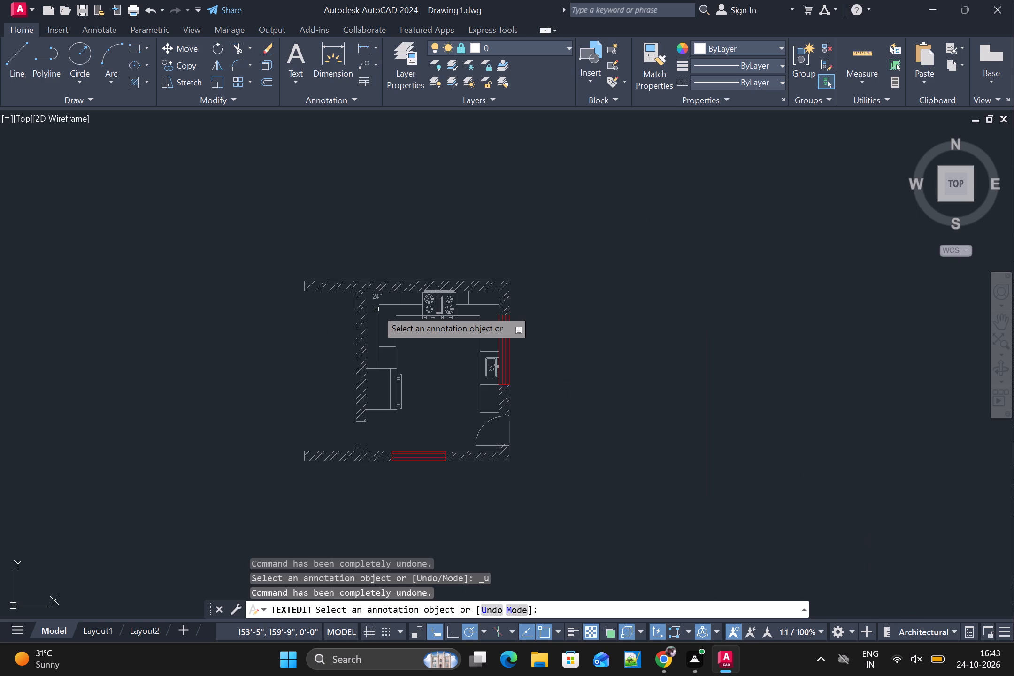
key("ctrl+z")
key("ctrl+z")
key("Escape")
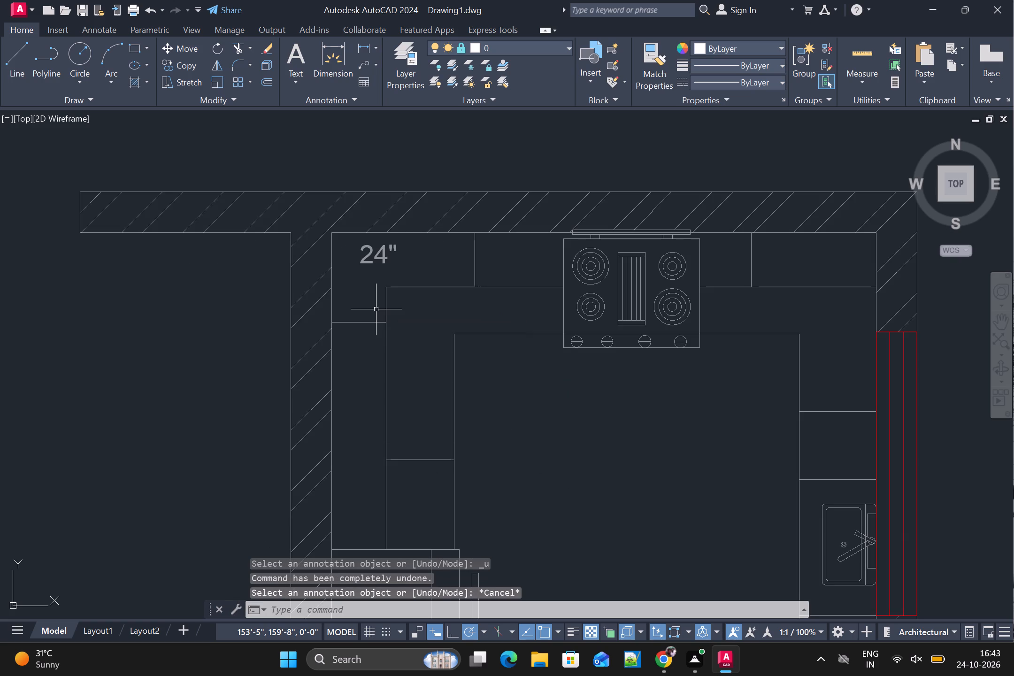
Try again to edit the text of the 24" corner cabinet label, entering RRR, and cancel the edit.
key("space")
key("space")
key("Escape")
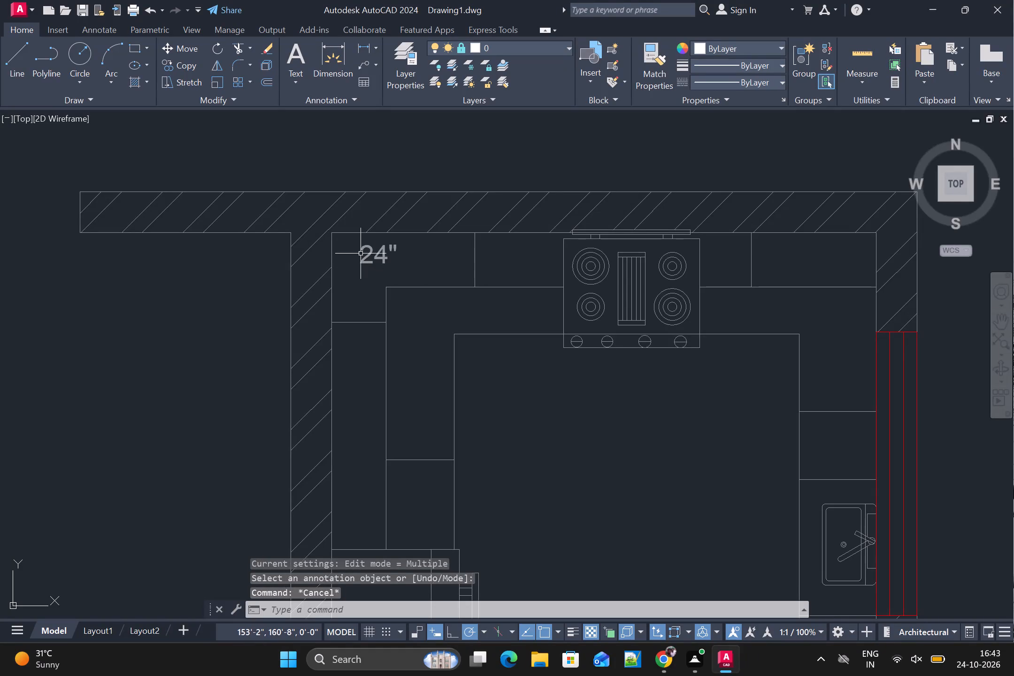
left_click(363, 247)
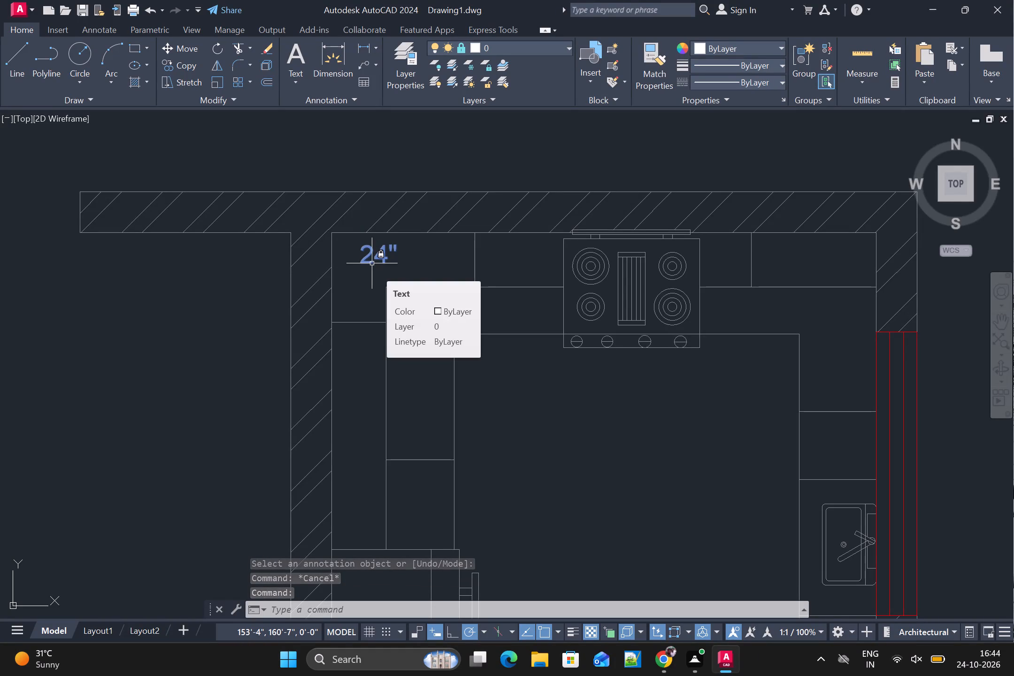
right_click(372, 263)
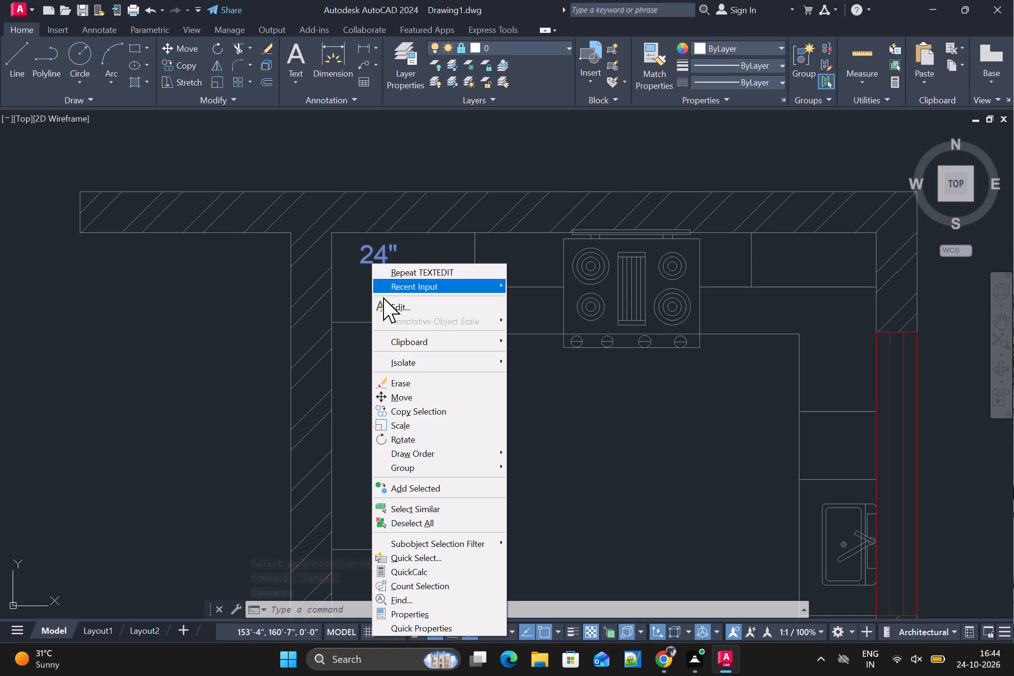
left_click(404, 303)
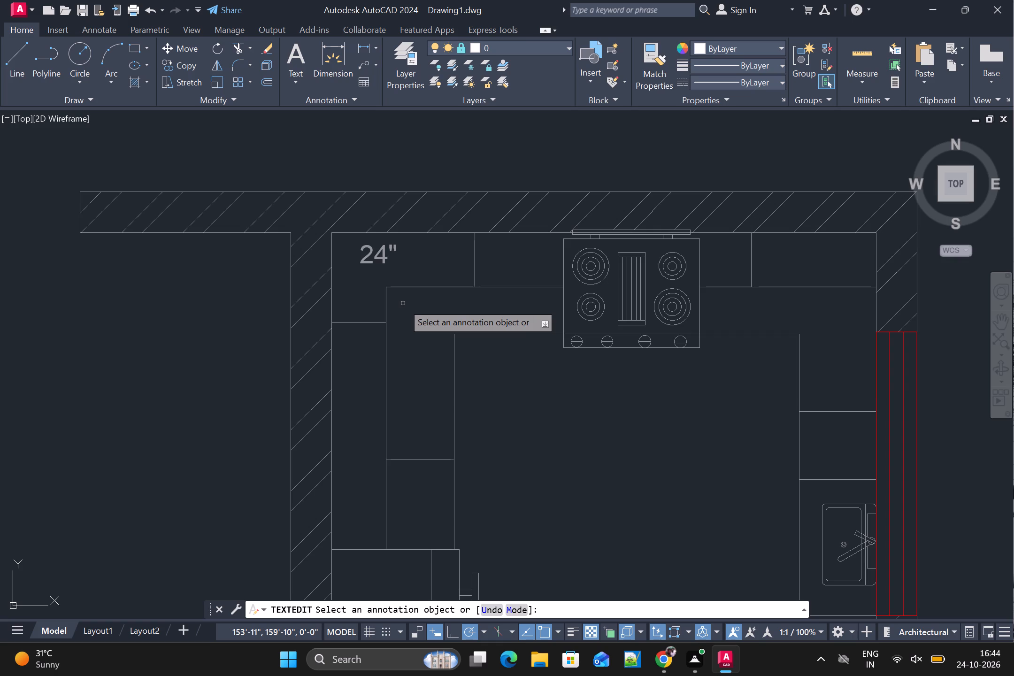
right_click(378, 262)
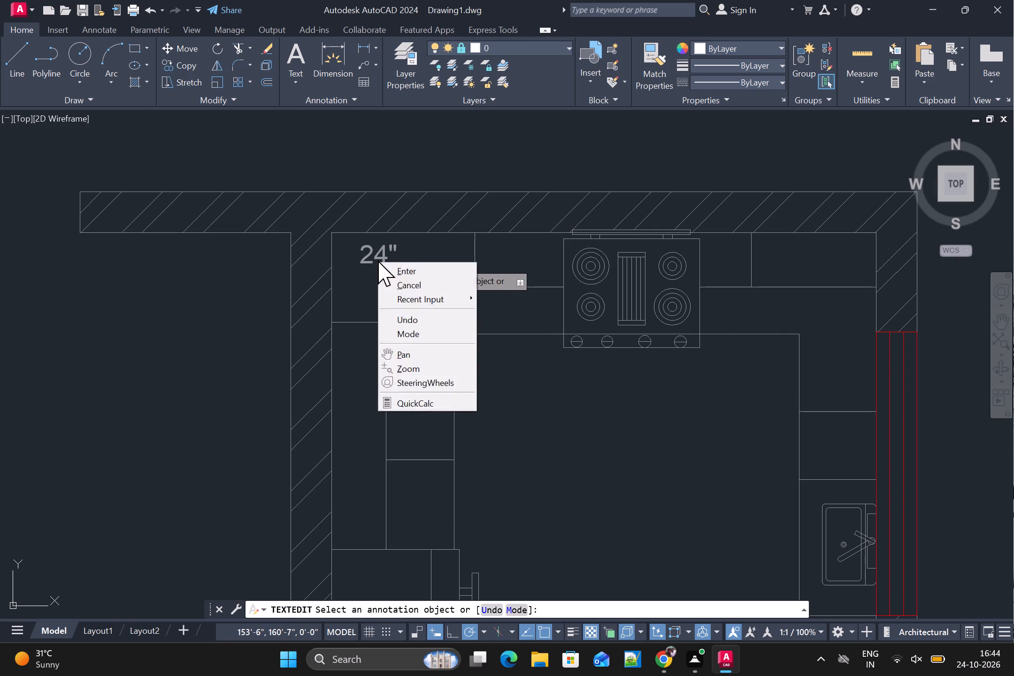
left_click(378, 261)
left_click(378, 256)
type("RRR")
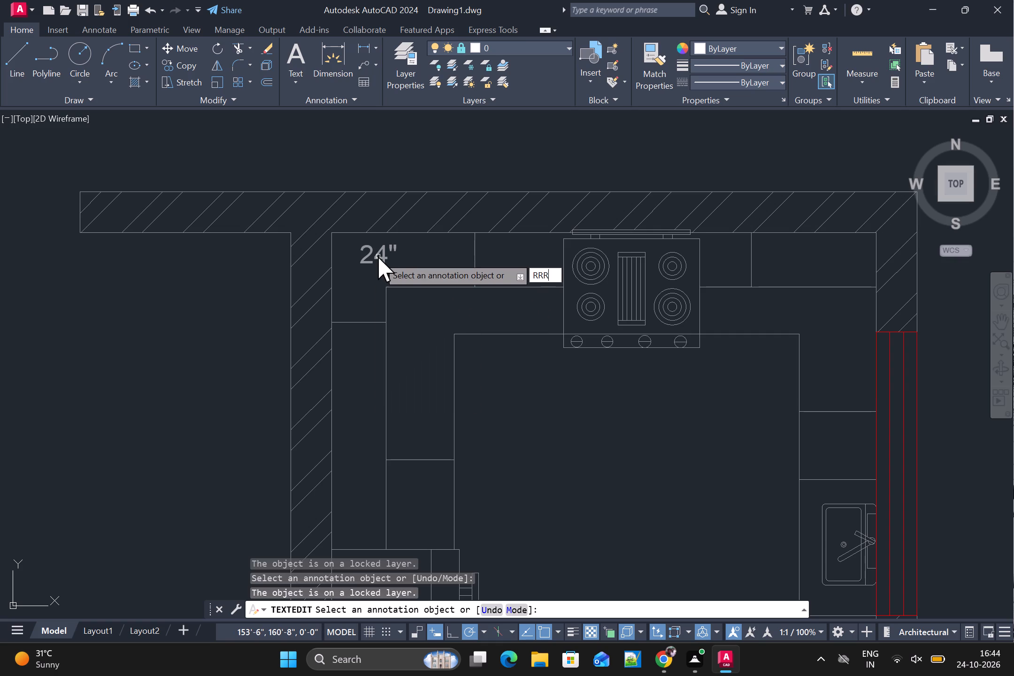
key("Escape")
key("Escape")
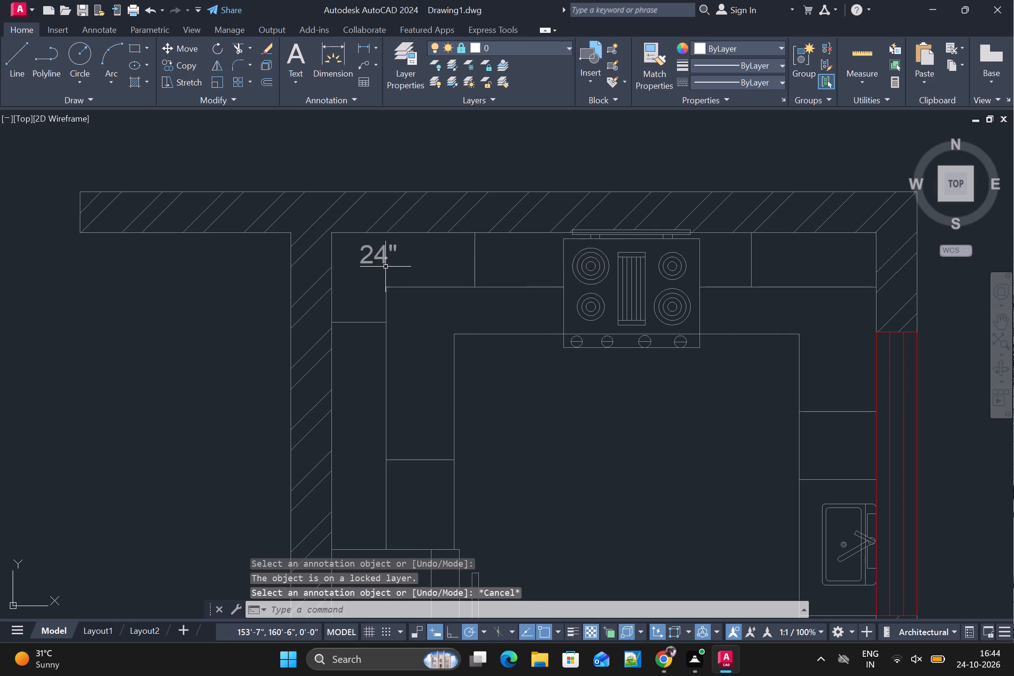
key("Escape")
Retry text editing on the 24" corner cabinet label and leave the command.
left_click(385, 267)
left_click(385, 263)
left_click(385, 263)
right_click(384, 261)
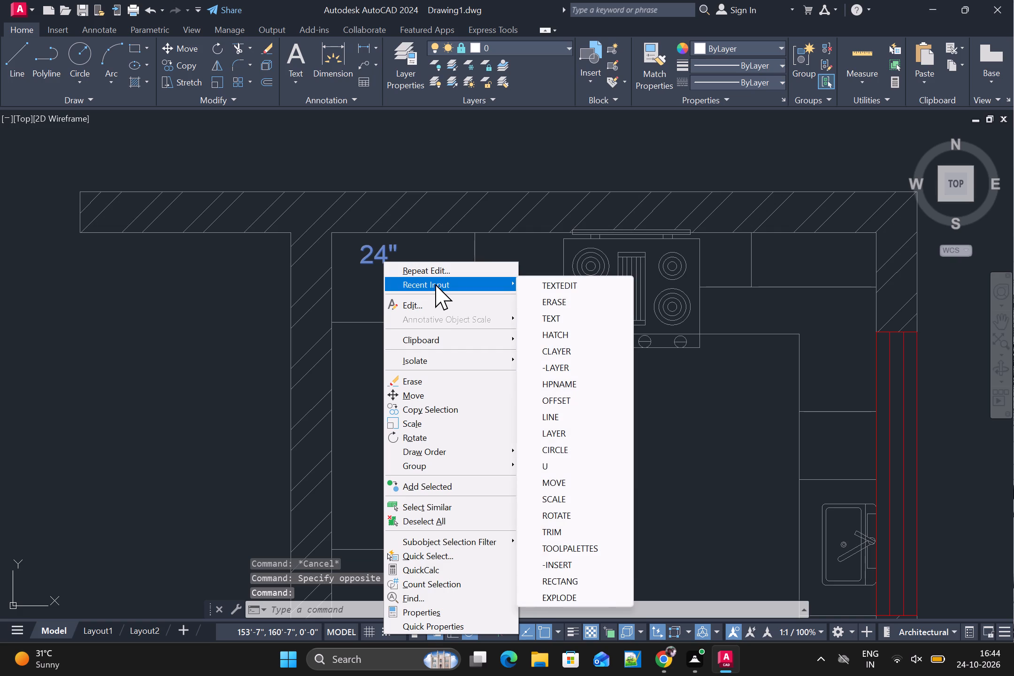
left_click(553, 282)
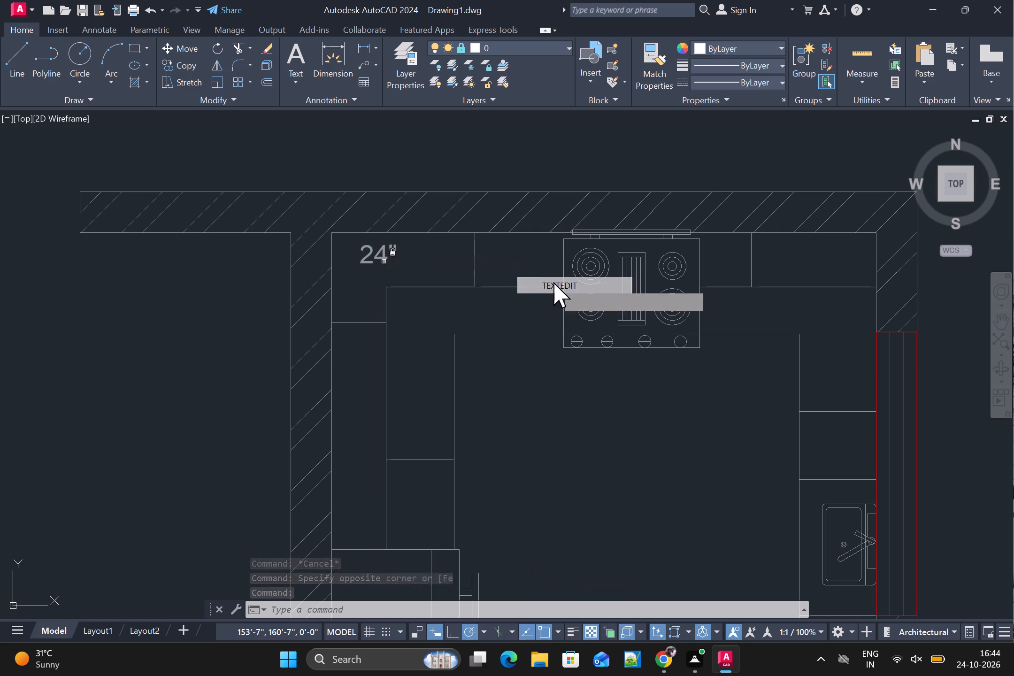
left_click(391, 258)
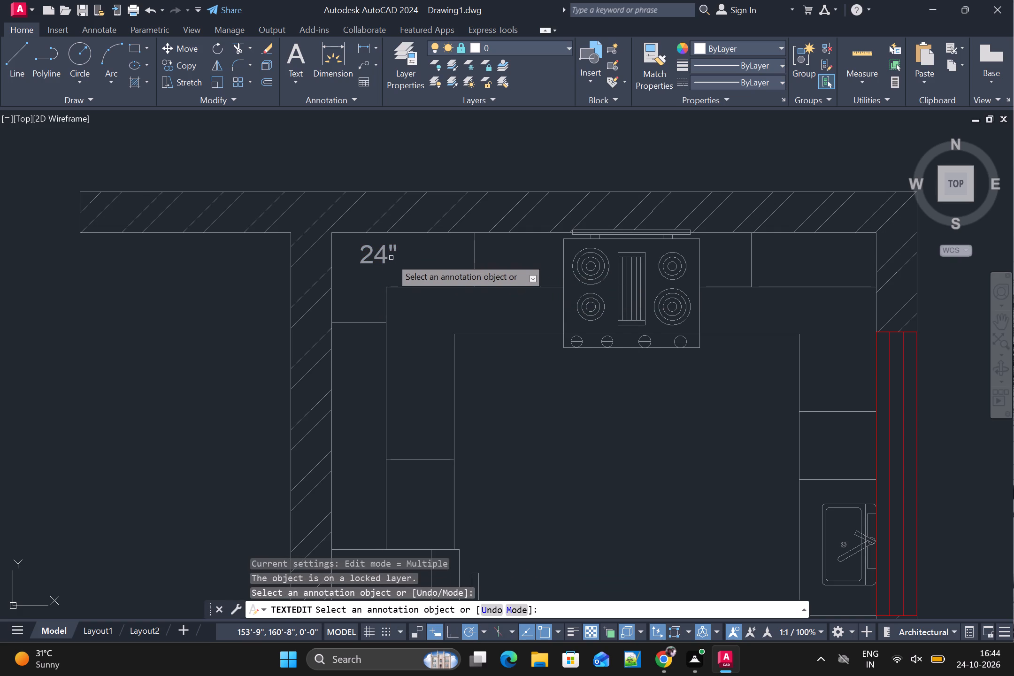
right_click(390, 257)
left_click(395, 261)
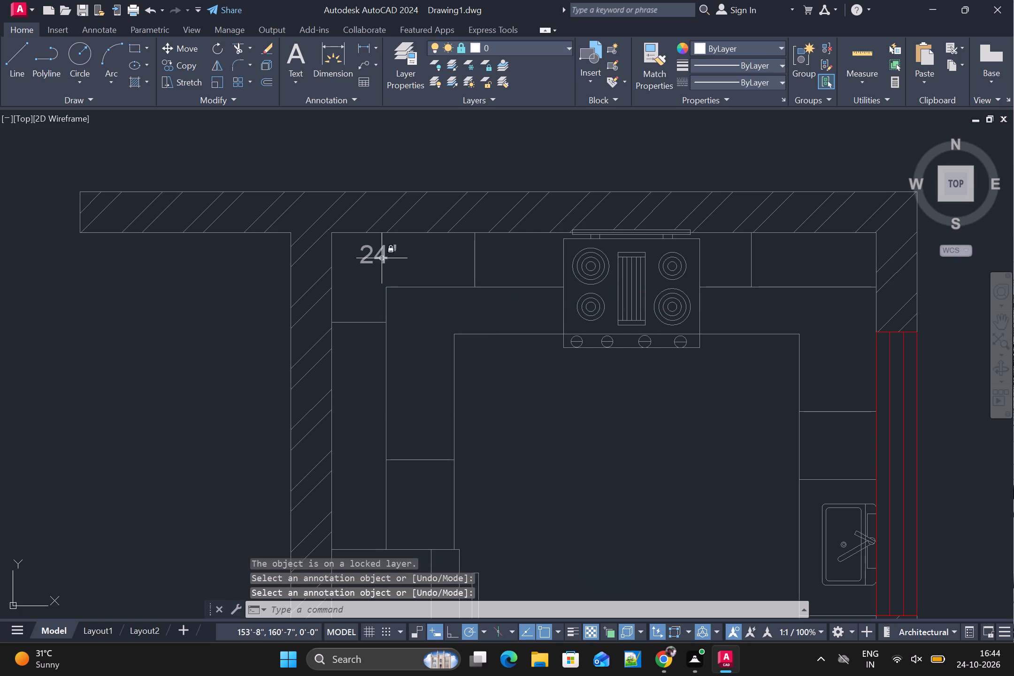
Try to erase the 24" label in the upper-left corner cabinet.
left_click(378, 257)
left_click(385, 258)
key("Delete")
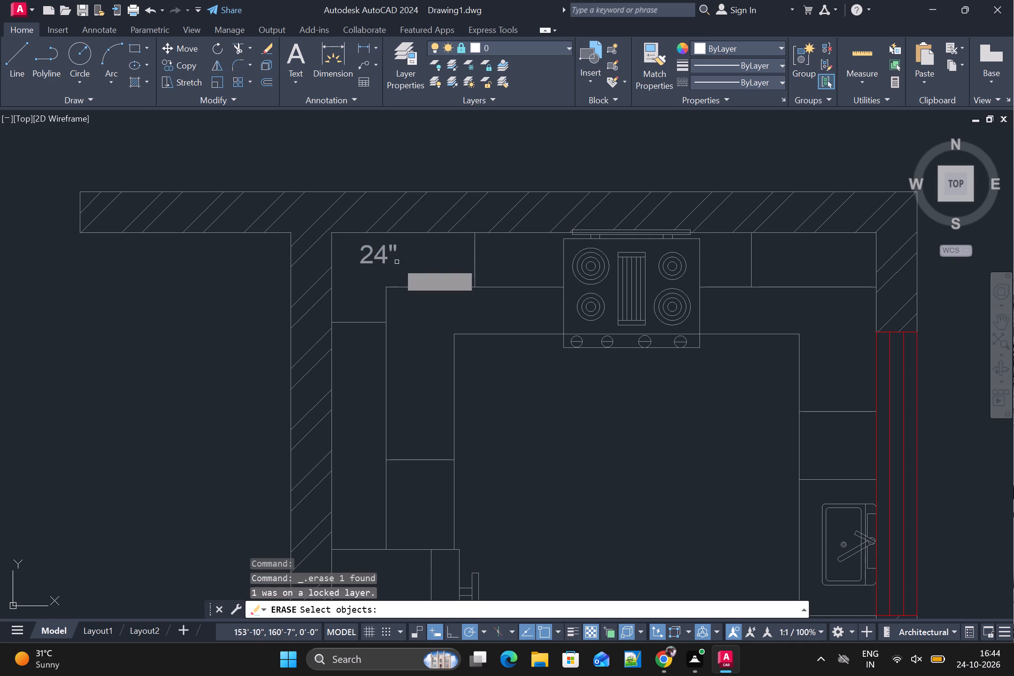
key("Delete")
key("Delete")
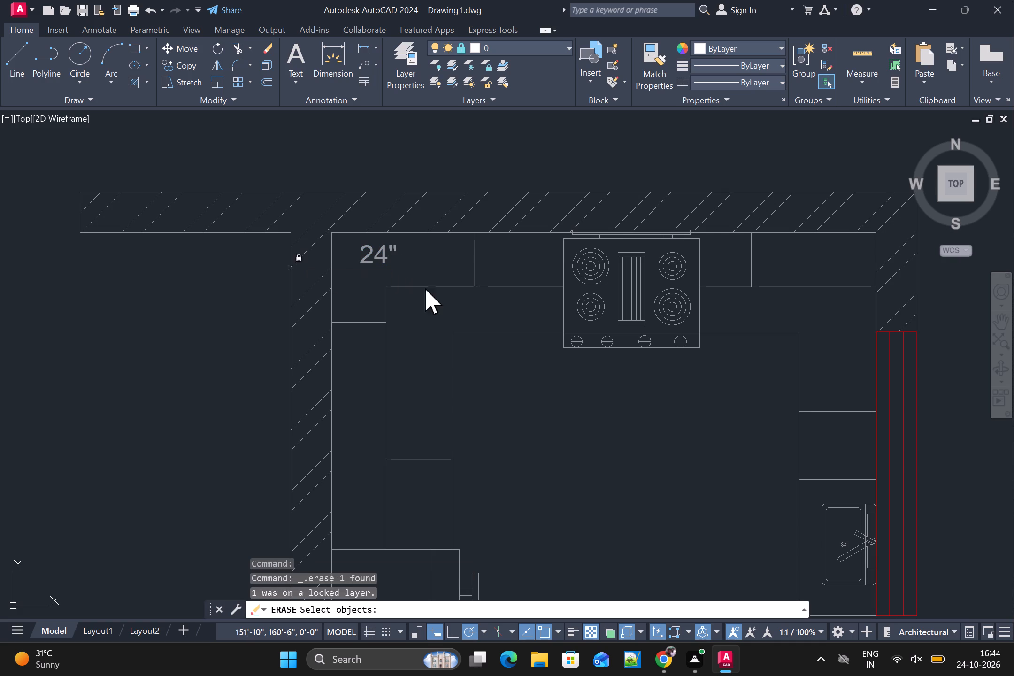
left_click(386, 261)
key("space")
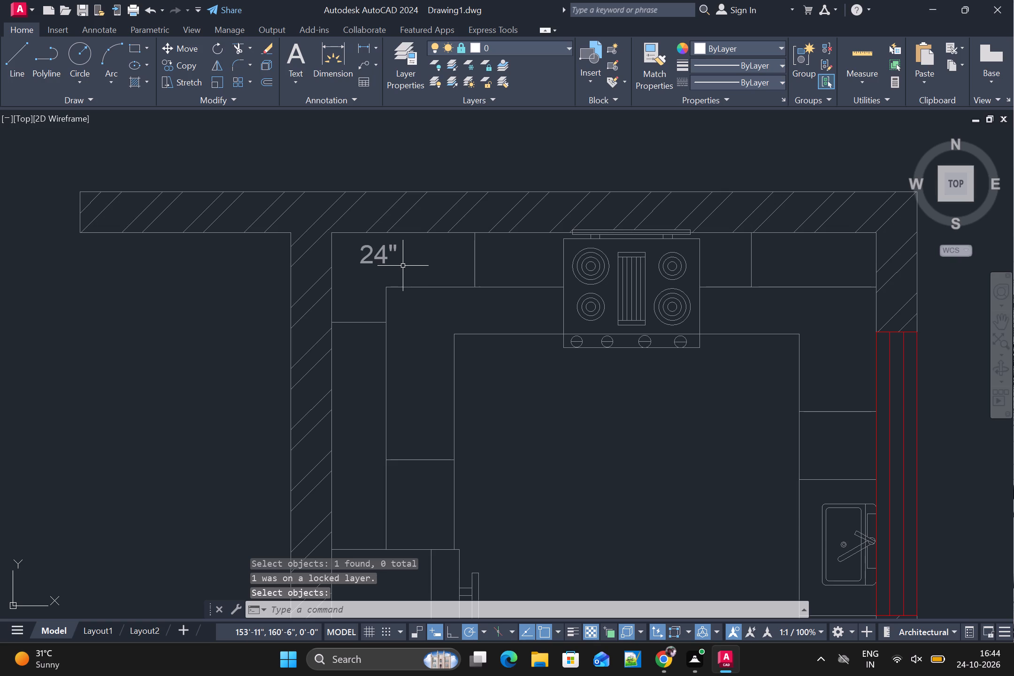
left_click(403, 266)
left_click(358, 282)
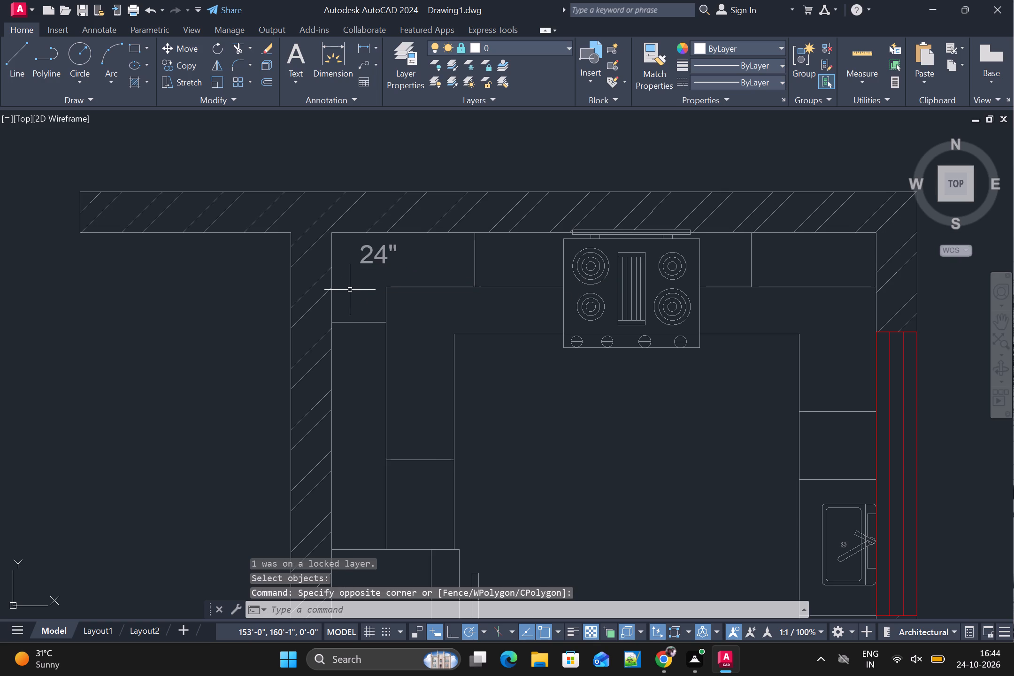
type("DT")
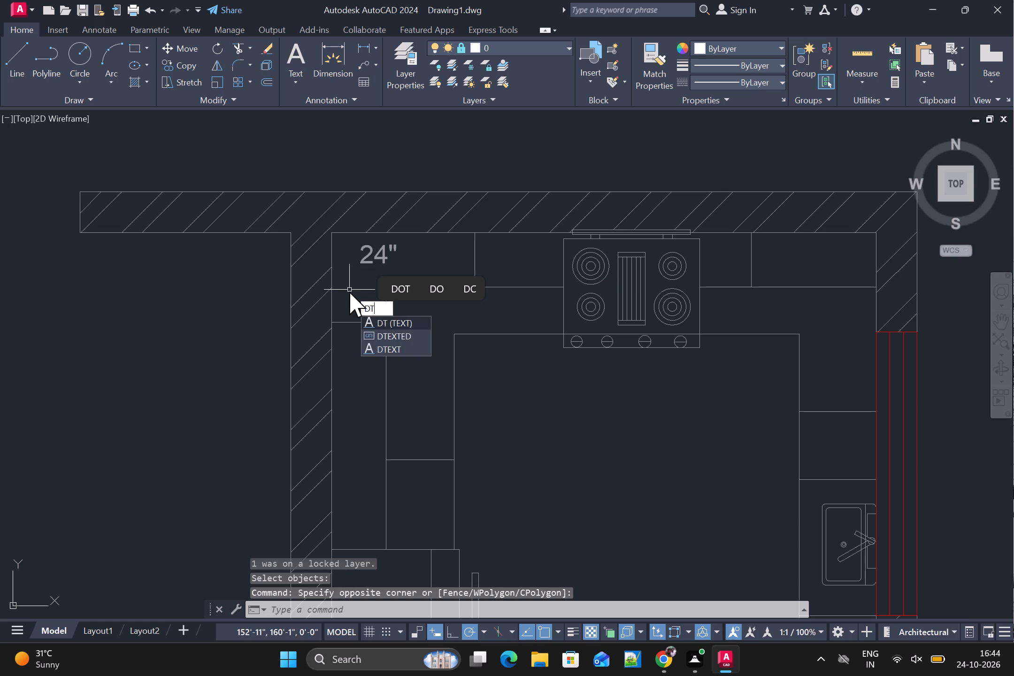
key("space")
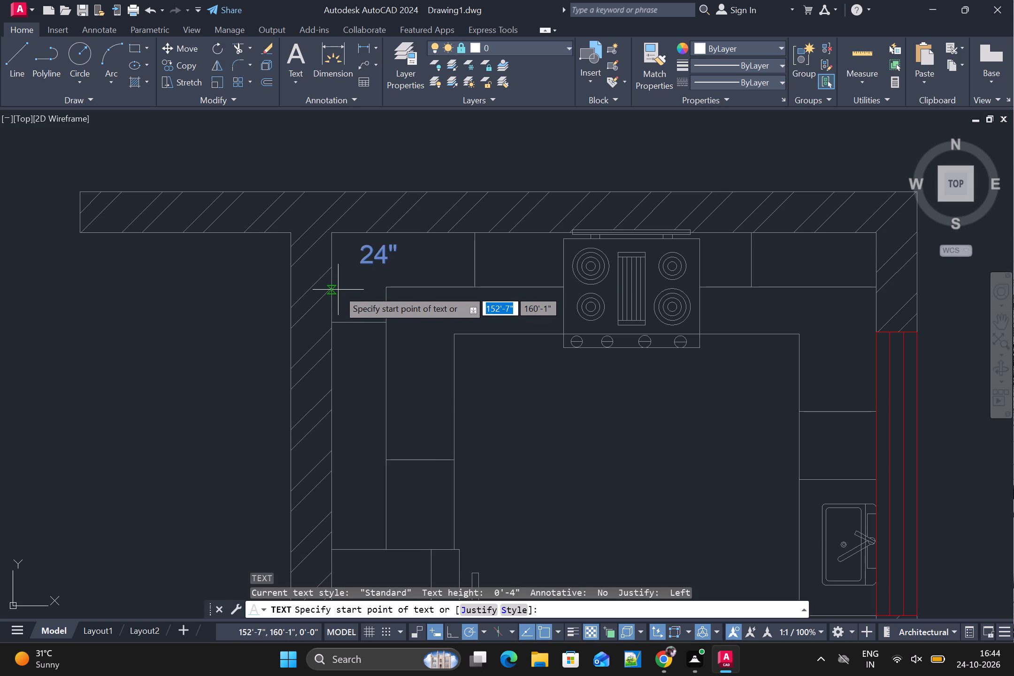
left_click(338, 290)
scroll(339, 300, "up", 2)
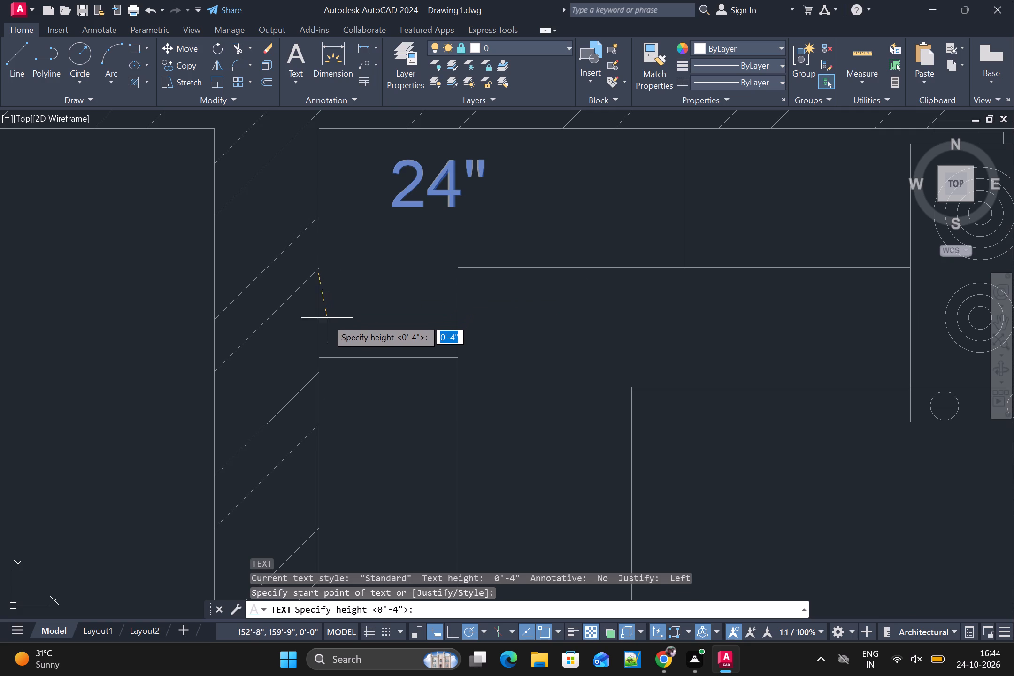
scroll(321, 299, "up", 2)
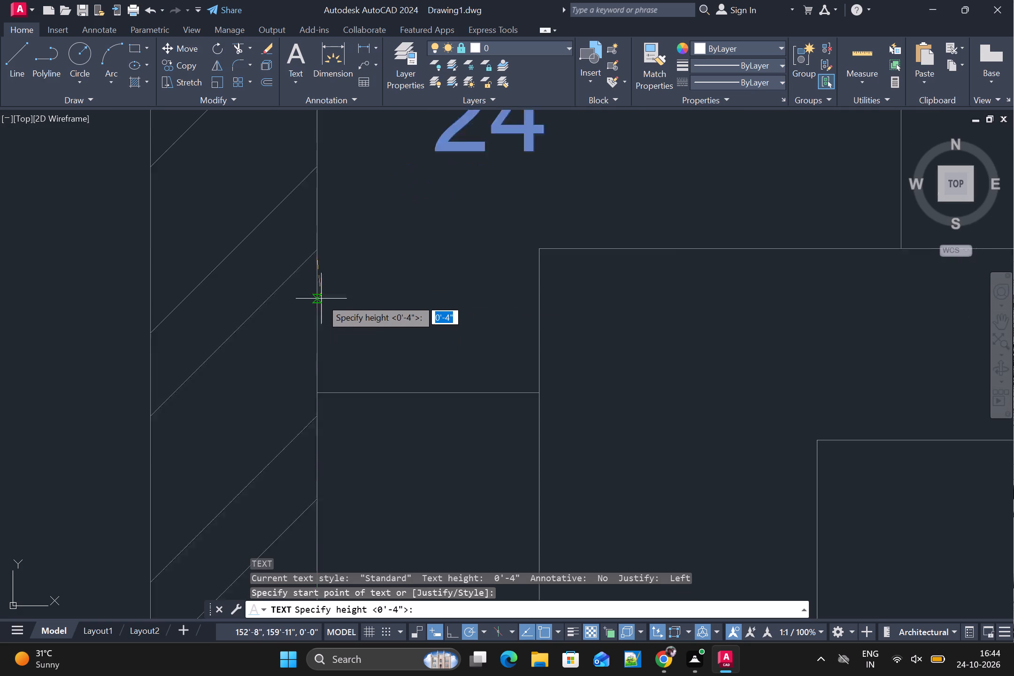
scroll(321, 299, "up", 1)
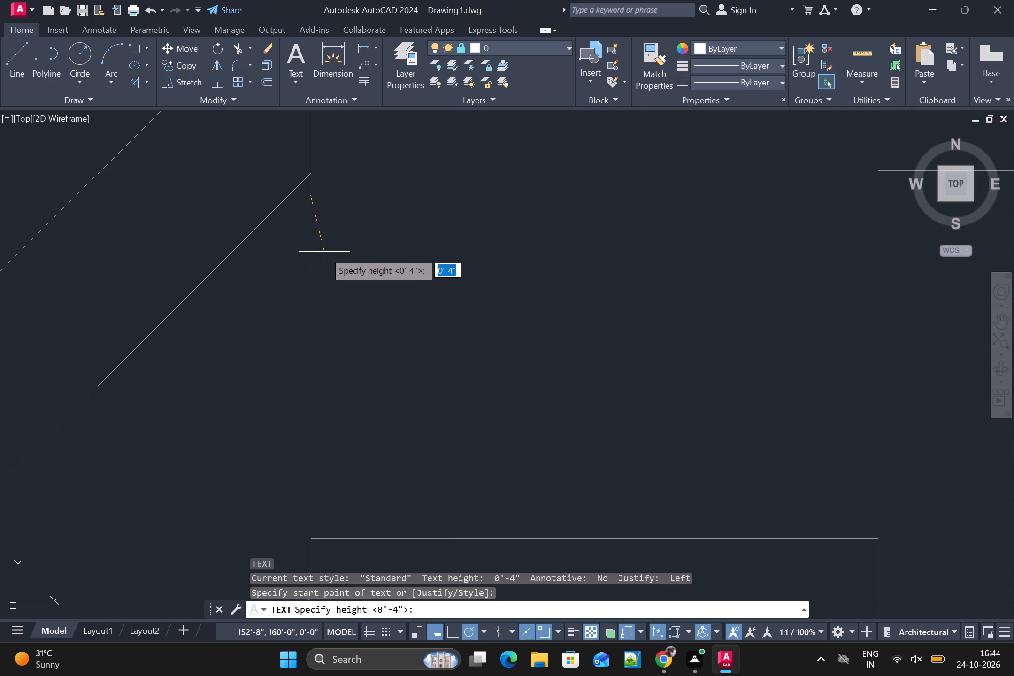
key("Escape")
Add single-line text WALL below the corner cabinet's 24" label, with a height of about 2" and rotation 0.
scroll(393, 253, "down", 2)
key("d")
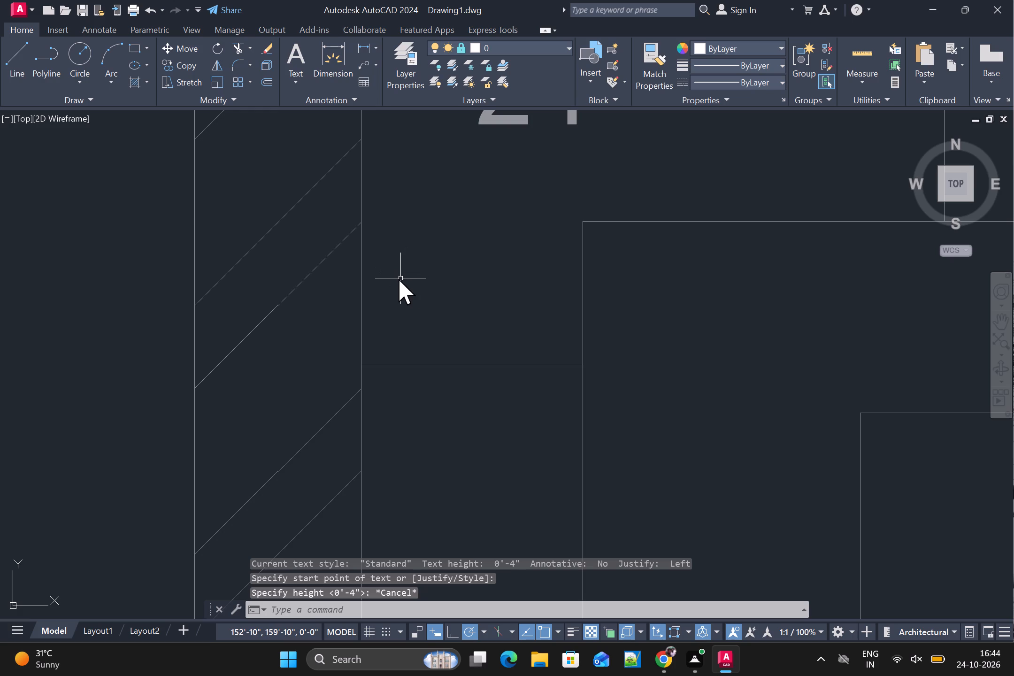
type("T")
key("space")
left_click(386, 230)
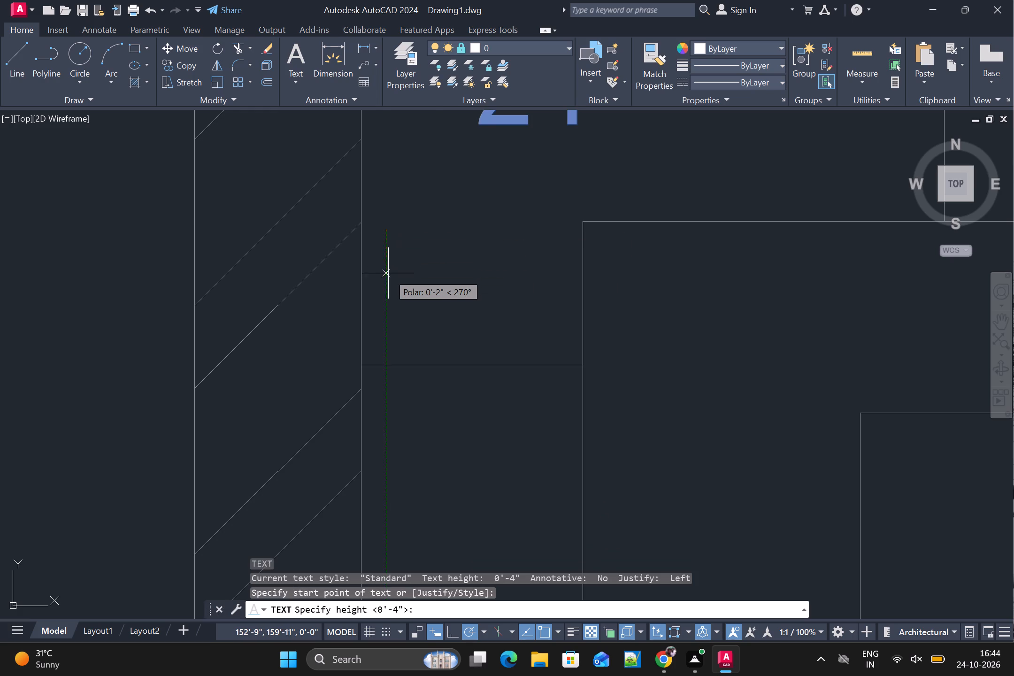
scroll(385, 268, "up", 2)
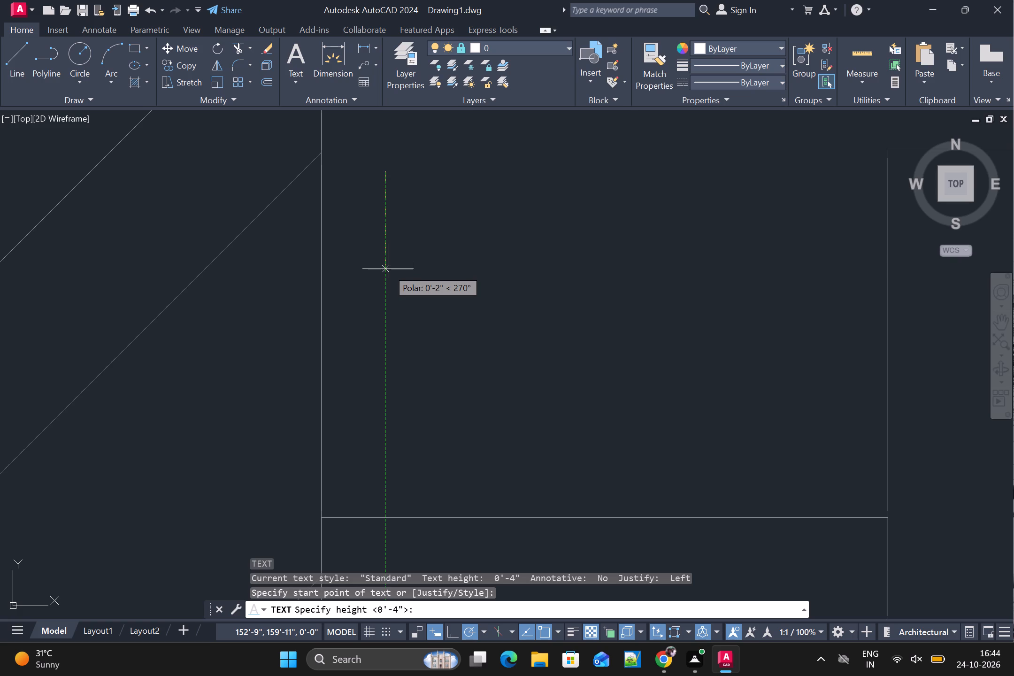
left_click(388, 269)
key("0")
key("Return")
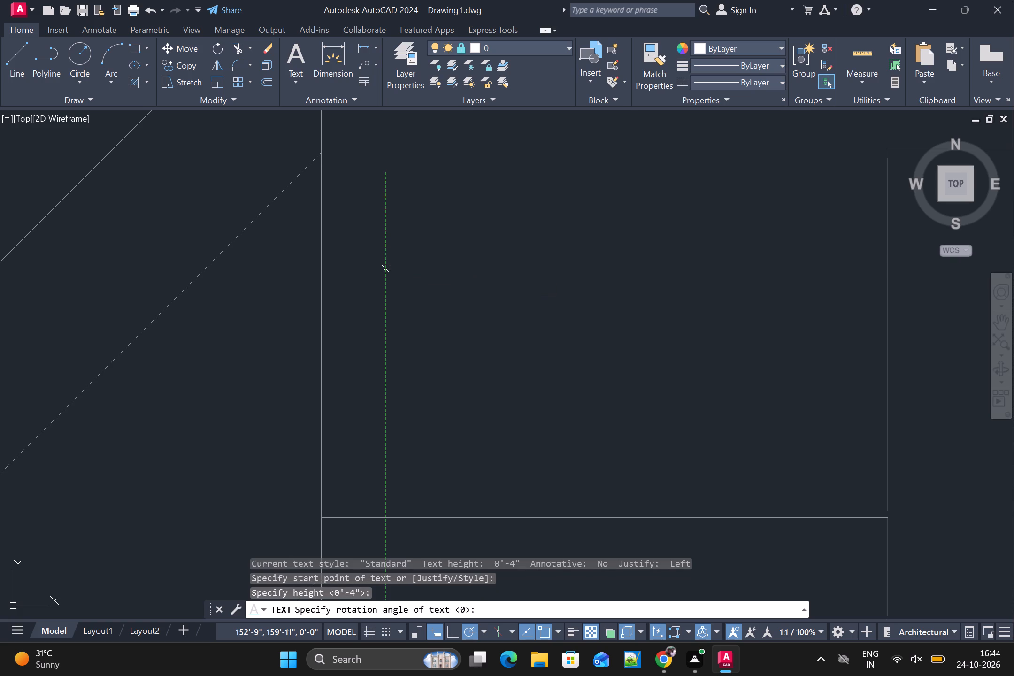
scroll(392, 287, "down", 2)
type("WALL")
Label the wall cabinet between the corner cabinet and the cooktop with 12 above WALL, adding a separate inch mark after the 12.
scroll(408, 308, "down", 1)
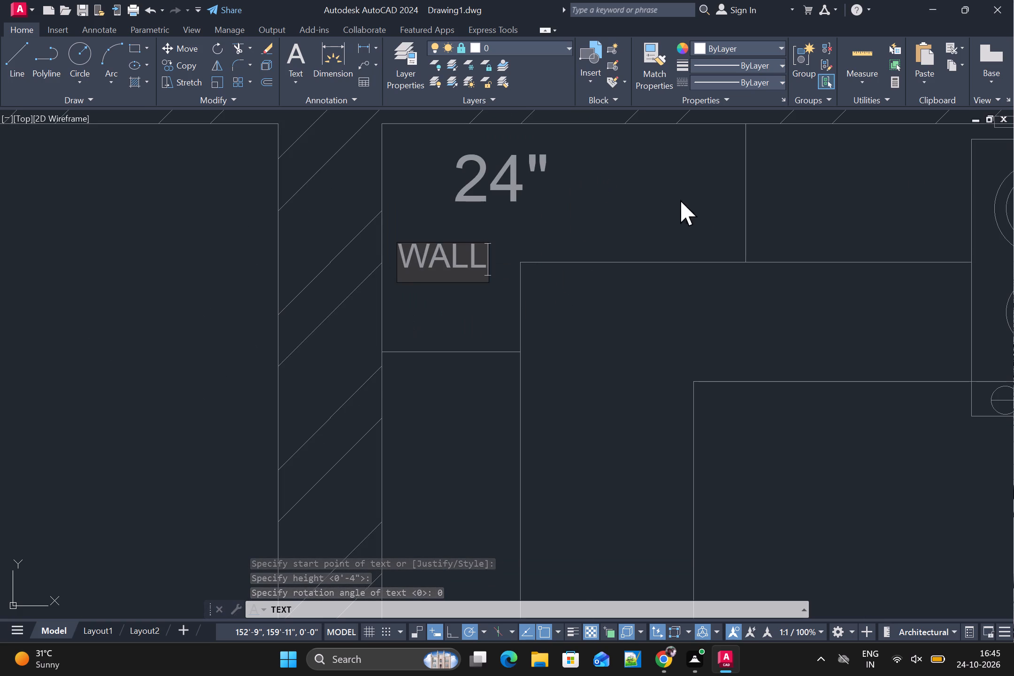
left_click(800, 198)
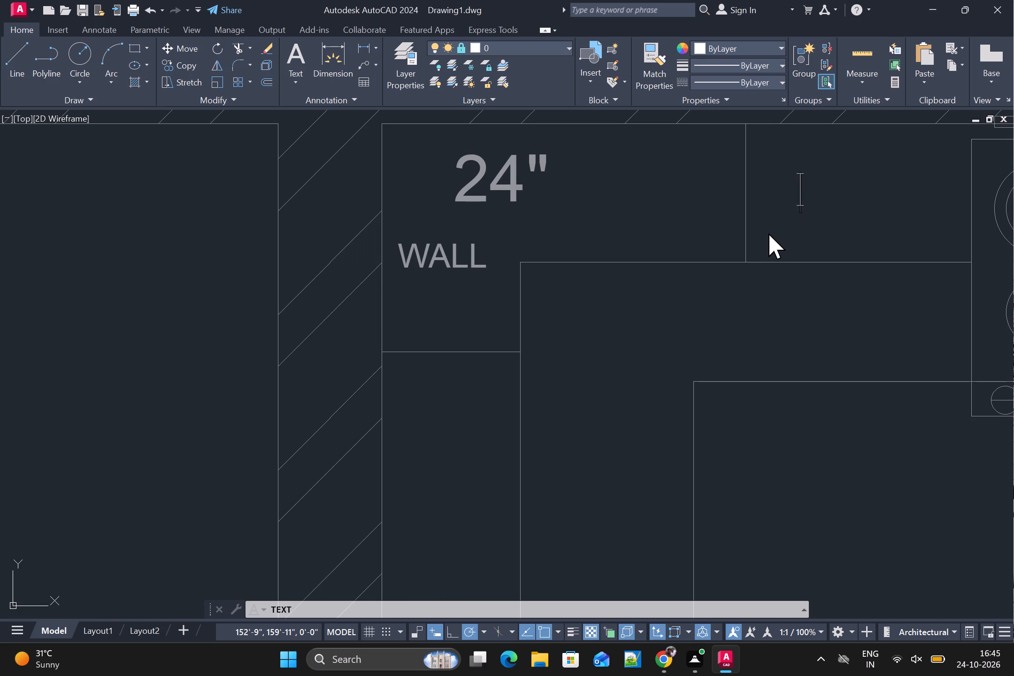
left_click(786, 161)
key("1")
key("2")
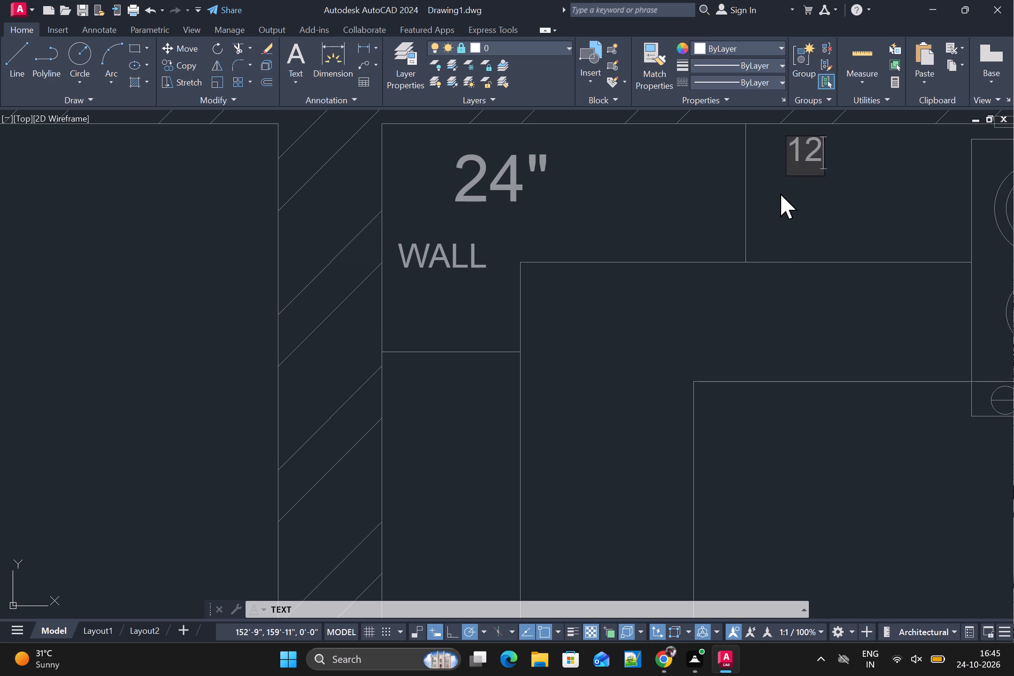
left_click(780, 194)
type("WA")
type("LL")
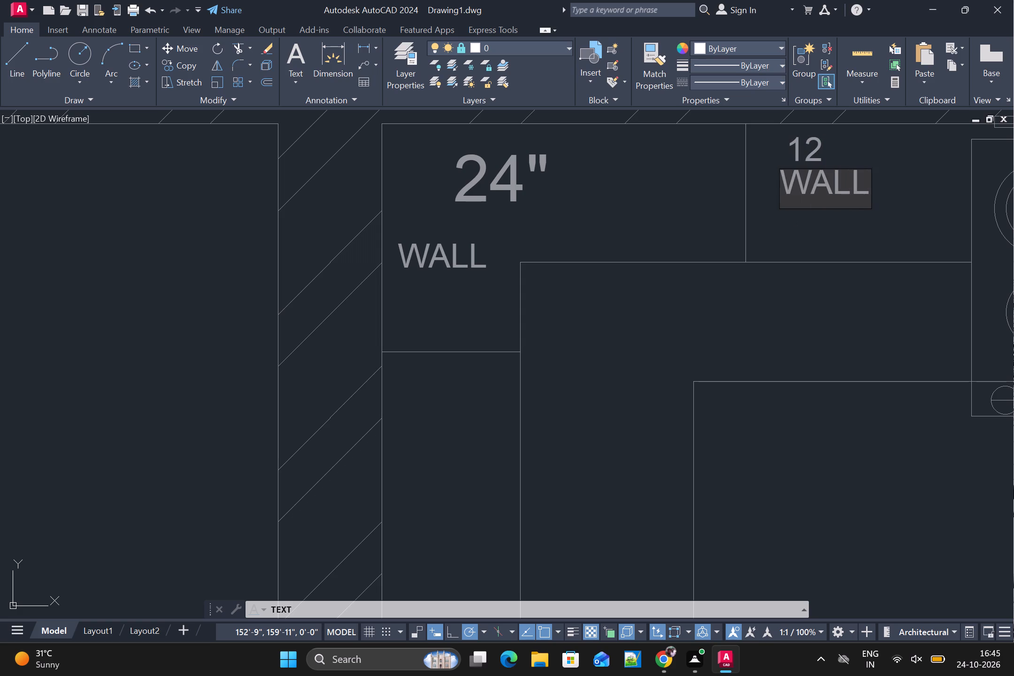
left_click(830, 138)
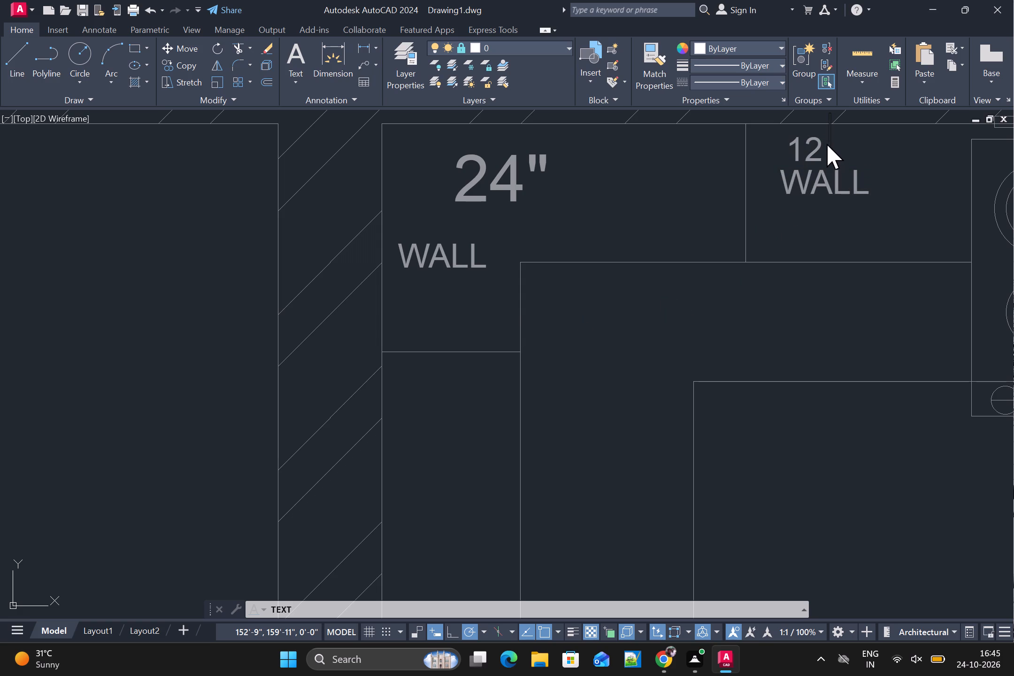
left_click(824, 144)
key("shift+quotedbl")
Add the label 36" BASE on the corner base counter, below the 12" wall cabinet.
left_click(664, 304)
left_click_drag(645, 326, 645, 330)
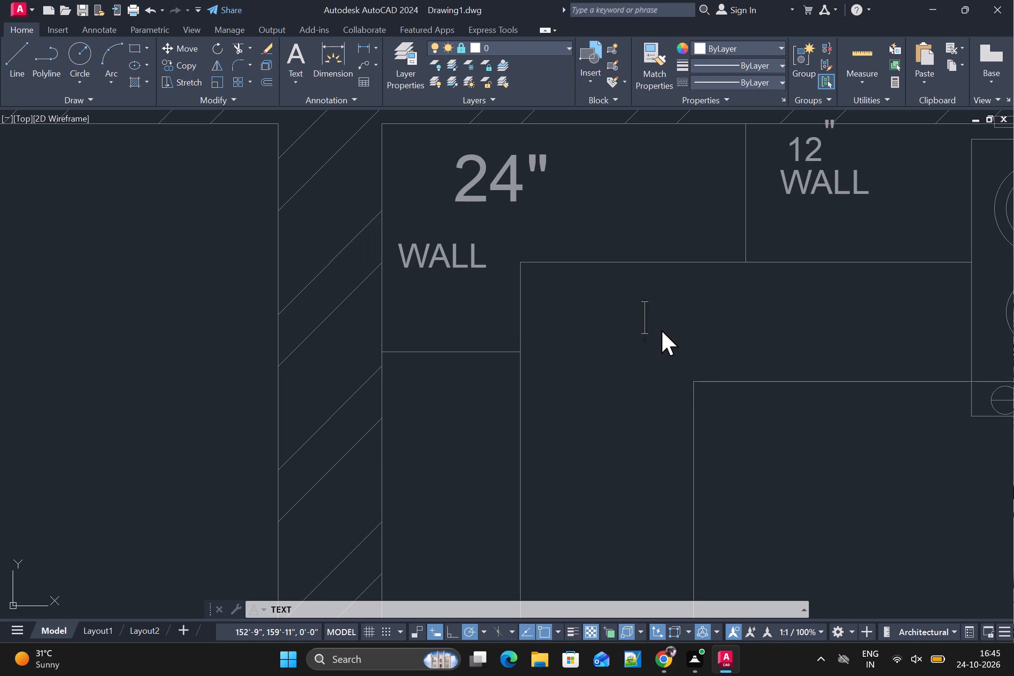
type("36")
type("\"")
key("space")
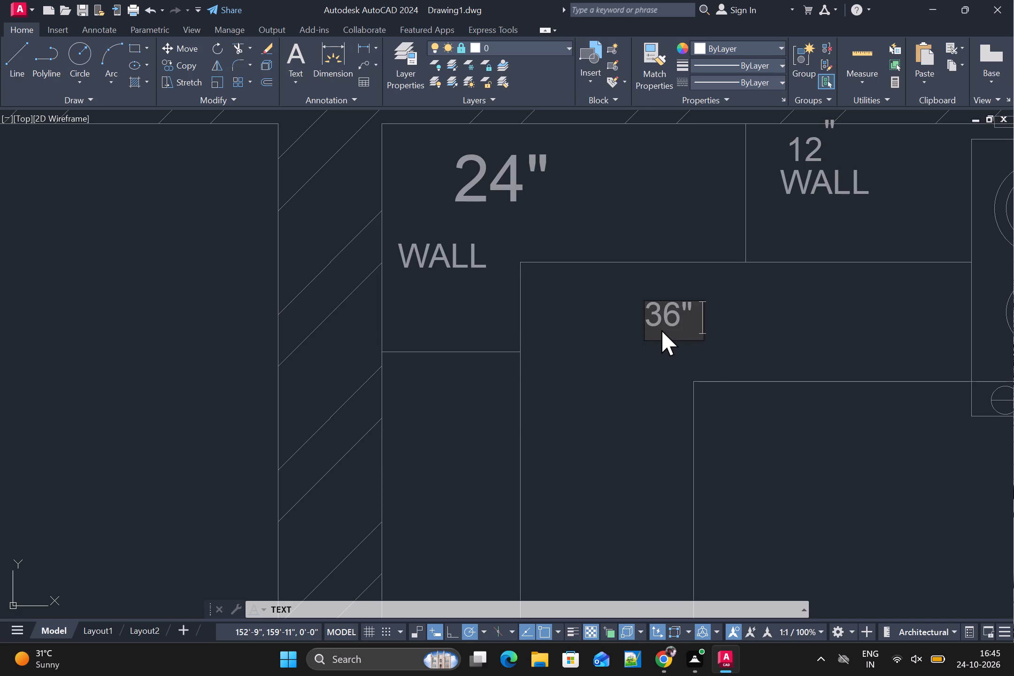
type("BA")
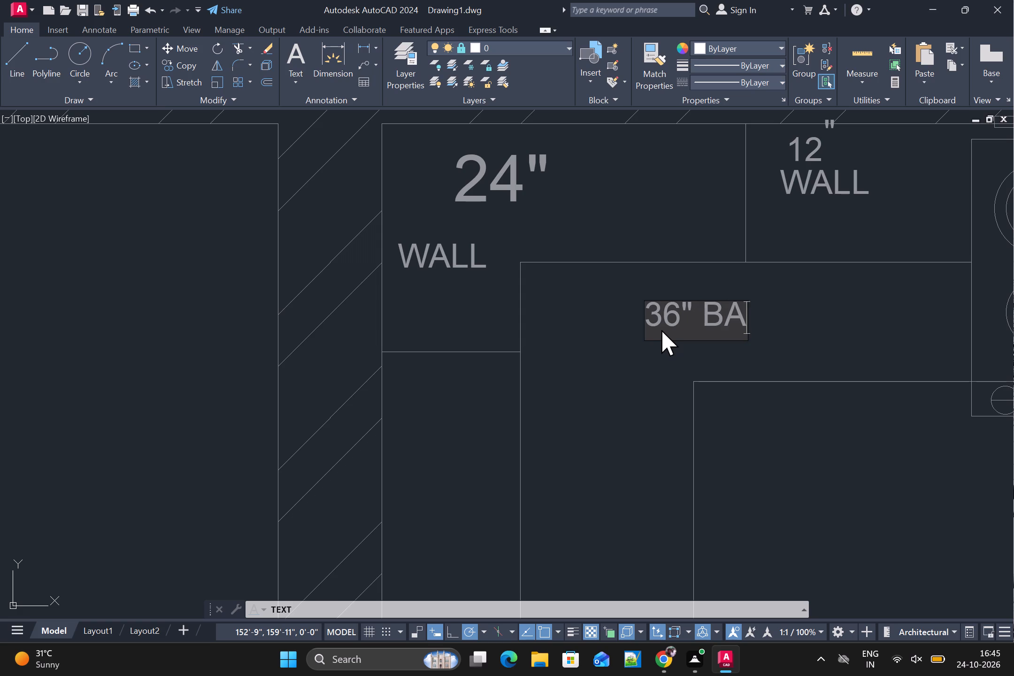
type("SDE")
key("backslash")
key("BackSpace")
key("e")
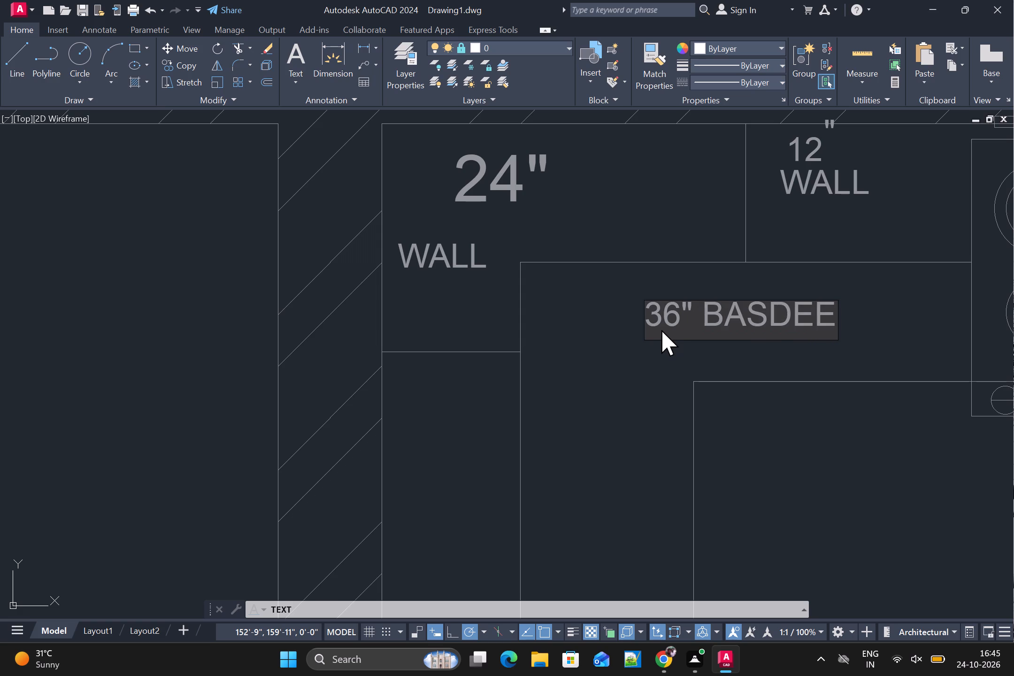
key("BackSpace")
key("BackSpace")
key("e")
key("BackSpace")
key("BackSpace")
key("e")
Label the base cabinet just above the refrigerator on the left wall with 24" and BASE on two lines.
scroll(661, 330, "down", 1)
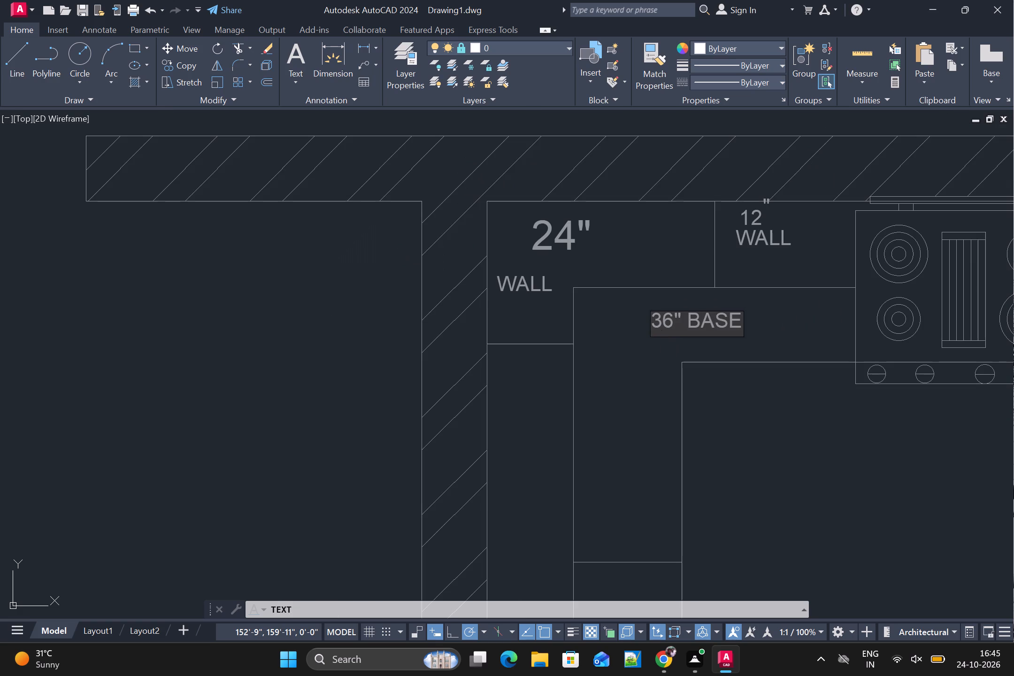
scroll(611, 379, "down", 1)
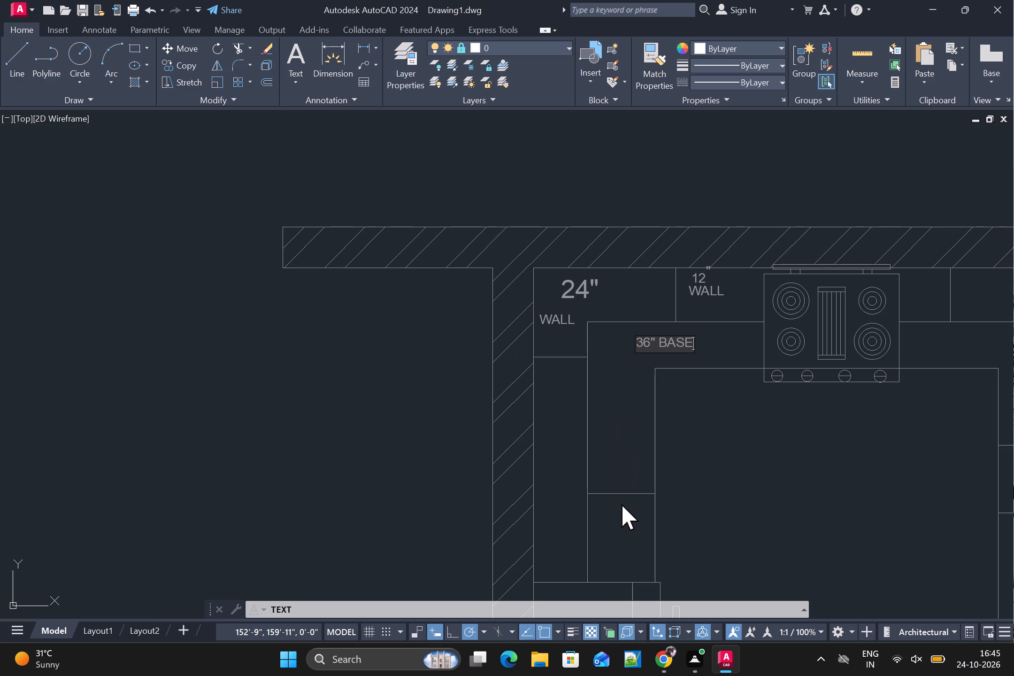
middle_click_drag(629, 546, 630, 469)
scroll(617, 466, "up", 2)
left_click(574, 420)
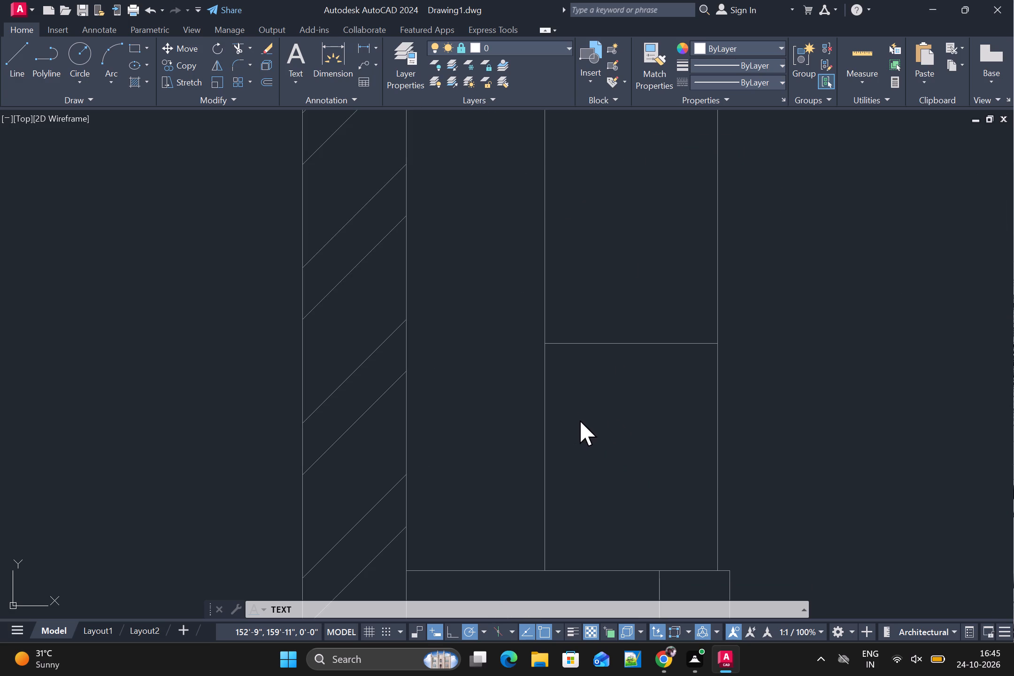
type("24\"")
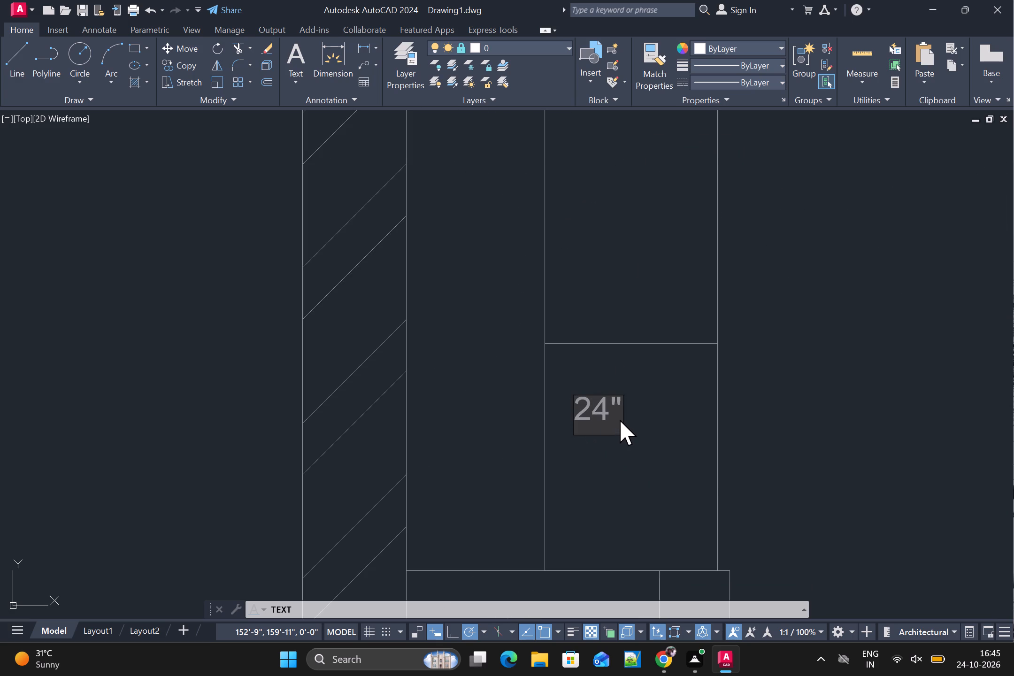
key("Return")
type("BASE")
Label the tall wall cabinet below the corner cabinet on the left wall with 35" and WALL on two lines.
scroll(598, 430, "down", 2)
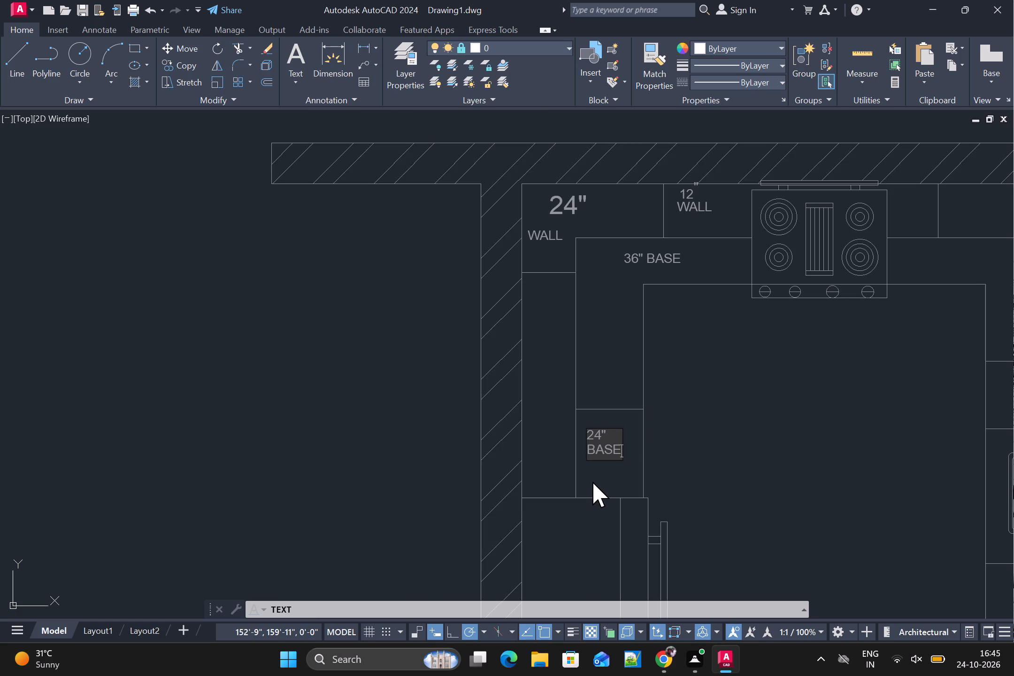
left_click(530, 348)
type("35\"")
key("Return")
type("WALL")
scroll(544, 379, "down", 2)
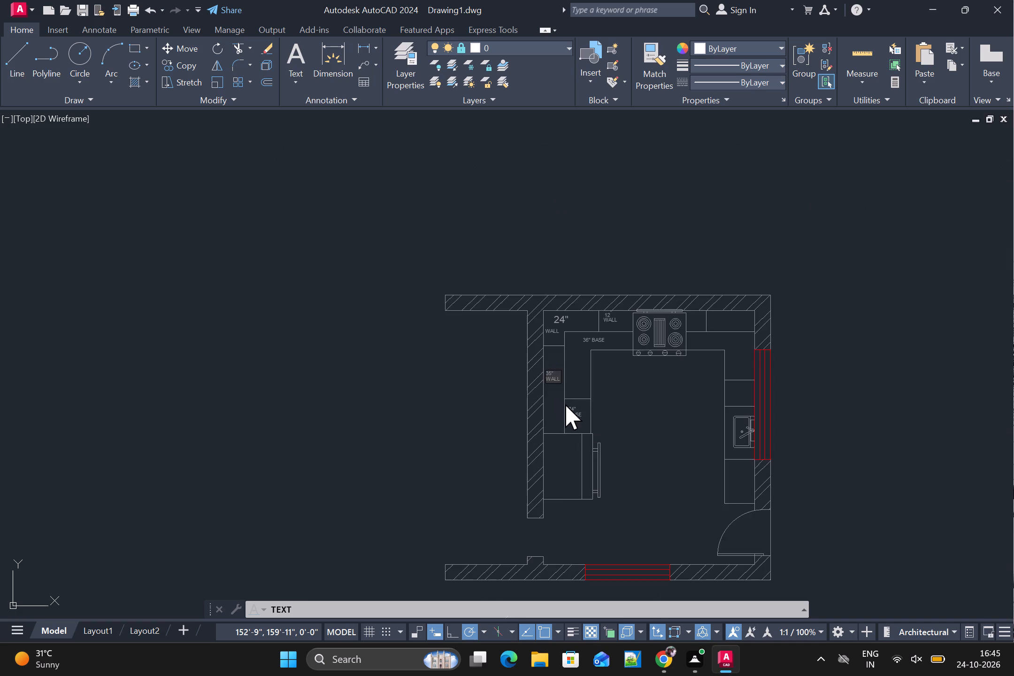
scroll(555, 471, "up", 2)
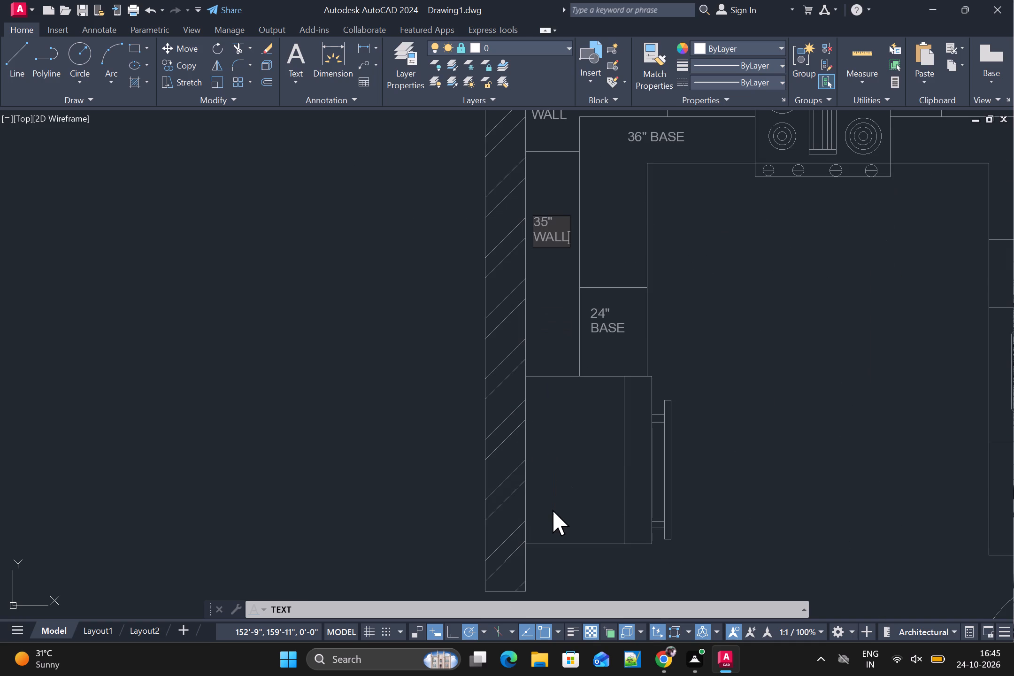
Label the refrigerator with 33" REF and an indented CAB on two lines.
left_click(539, 446)
type("33\"")
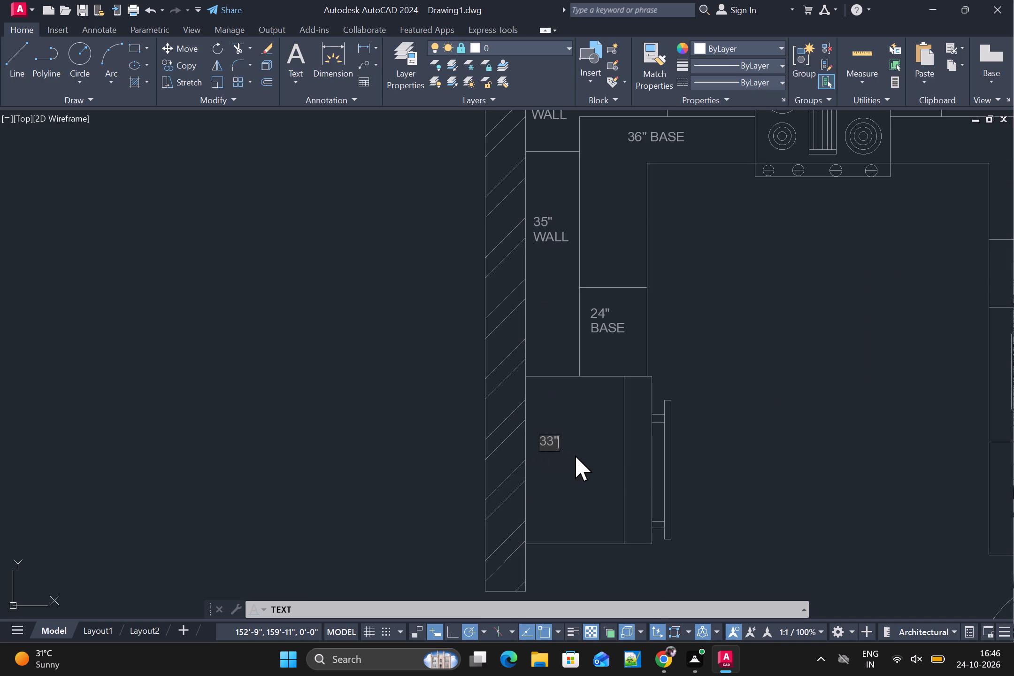
key("space")
type("REF")
key("space")
key("Return")
key("space")
key("space")
key("space")
type("CA")
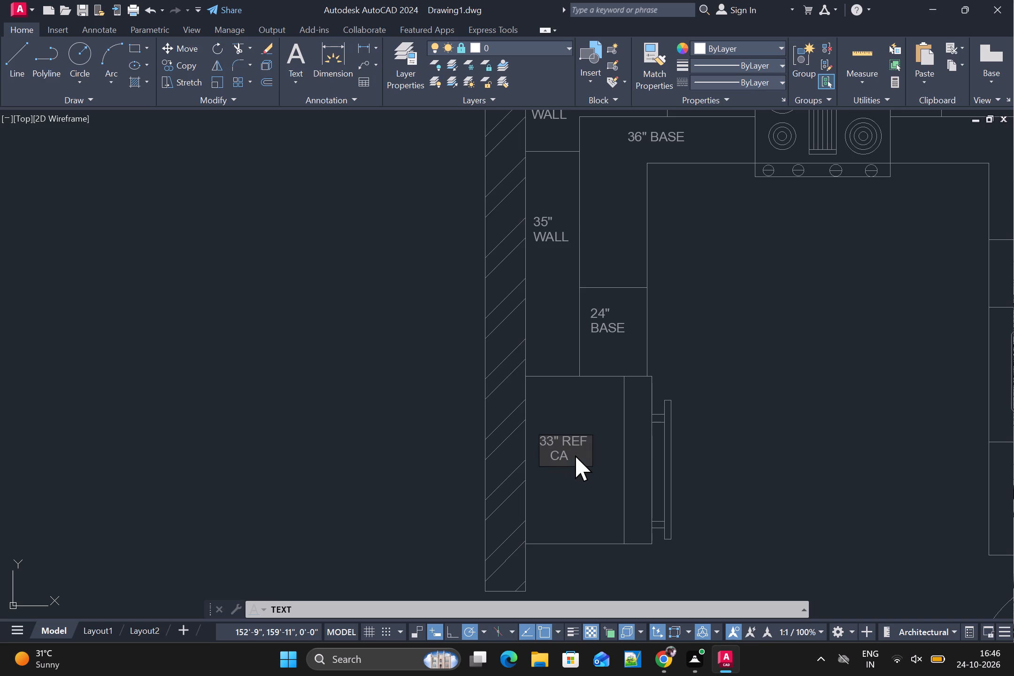
key("b")
Label the narrow wall cabinet just right of the cooktop with 15" and WALL on two lines.
scroll(575, 455, "down", 1)
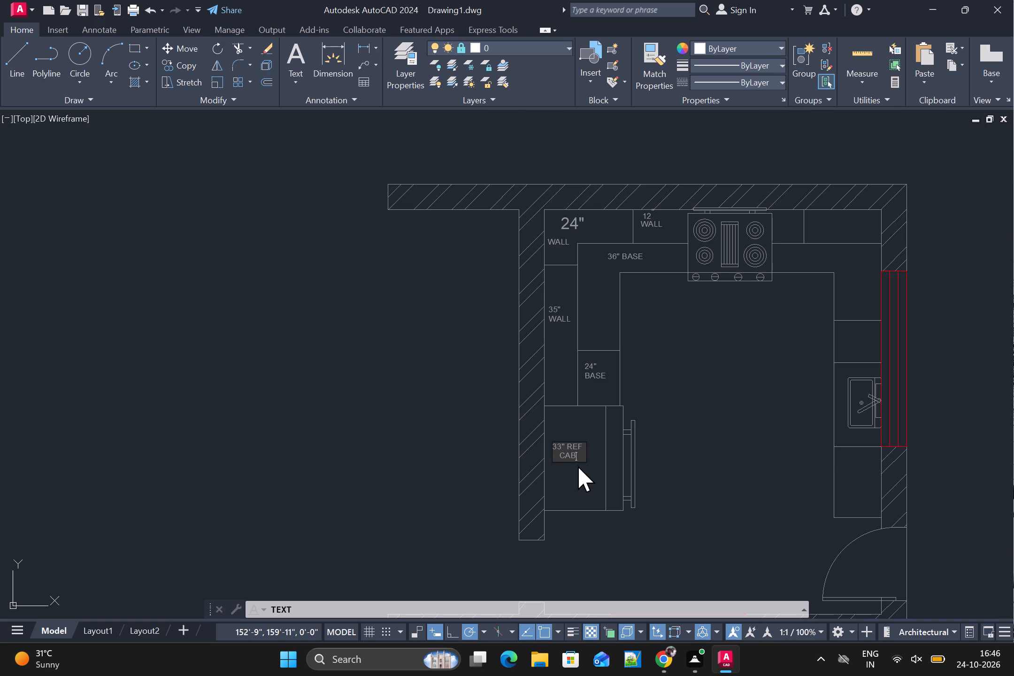
scroll(578, 468, "down", 1)
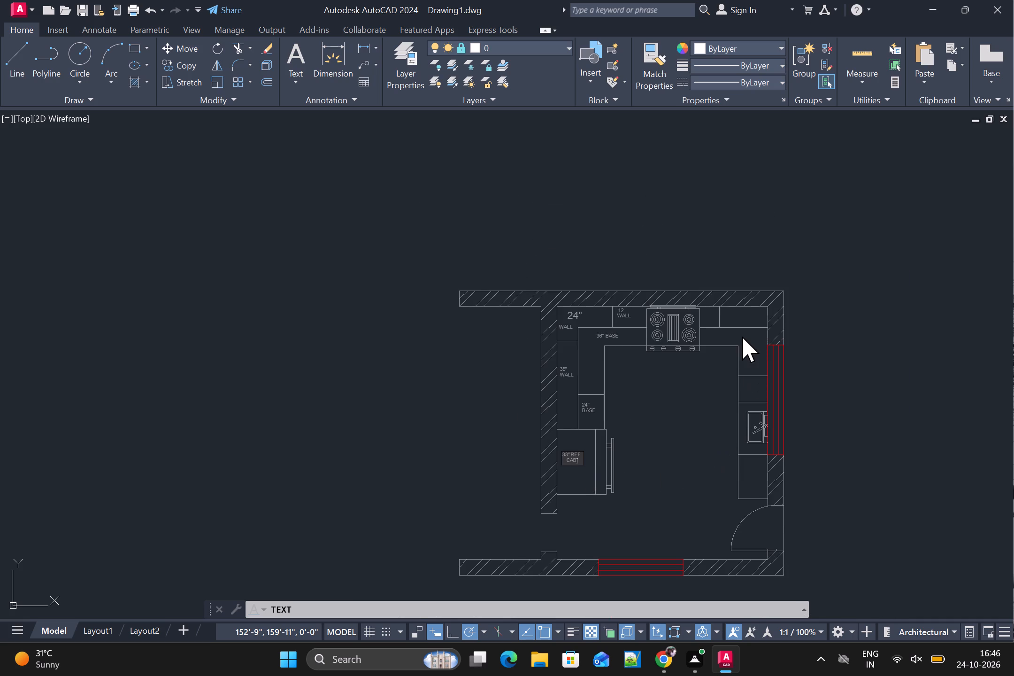
scroll(742, 337, "up", 1)
scroll(699, 303, "up", 1)
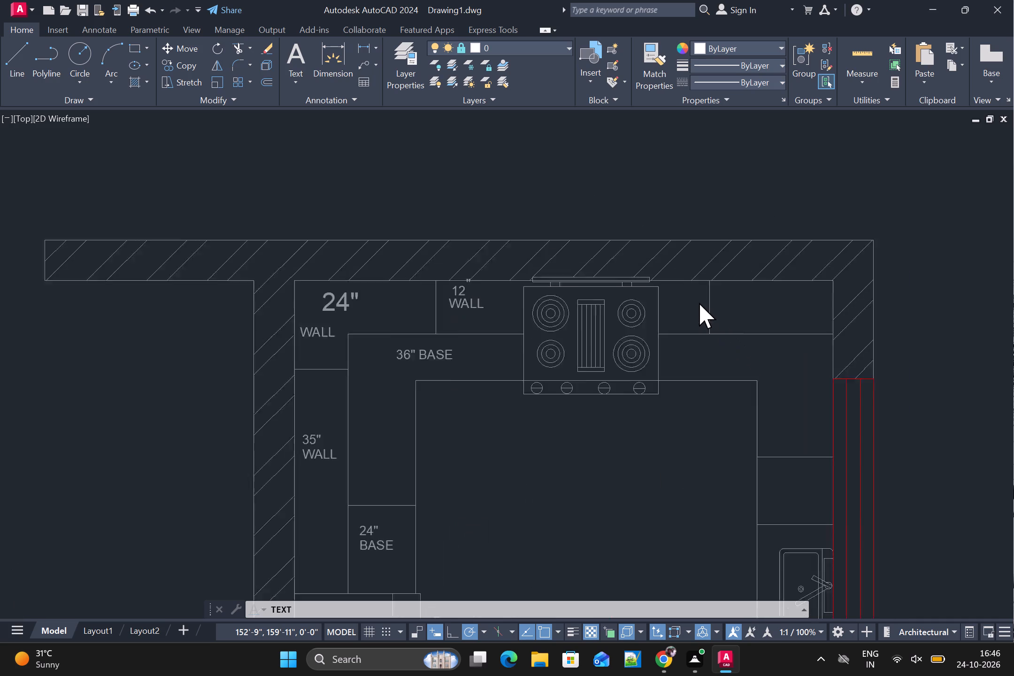
scroll(699, 303, "up", 1)
left_click(645, 303)
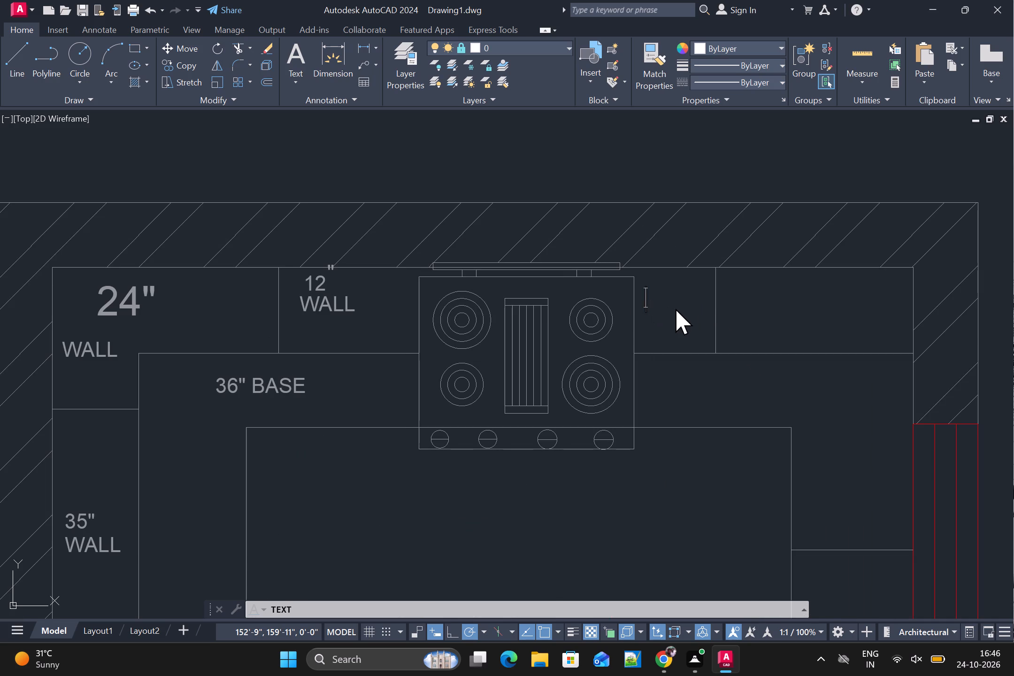
type("15")
key("shift+quotedbl")
key("Return")
type("WALL")
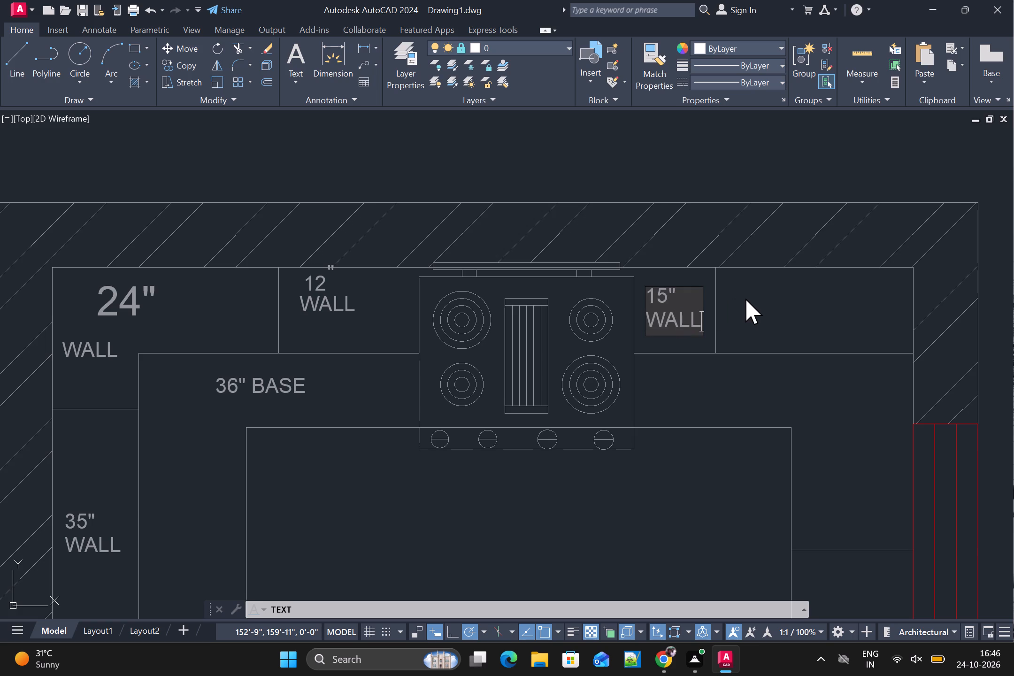
Add the label 36" WALL on the wall cabinet in the room's upper-right corner.
left_click(735, 307)
type("36\"")
key("space")
type("WALL")
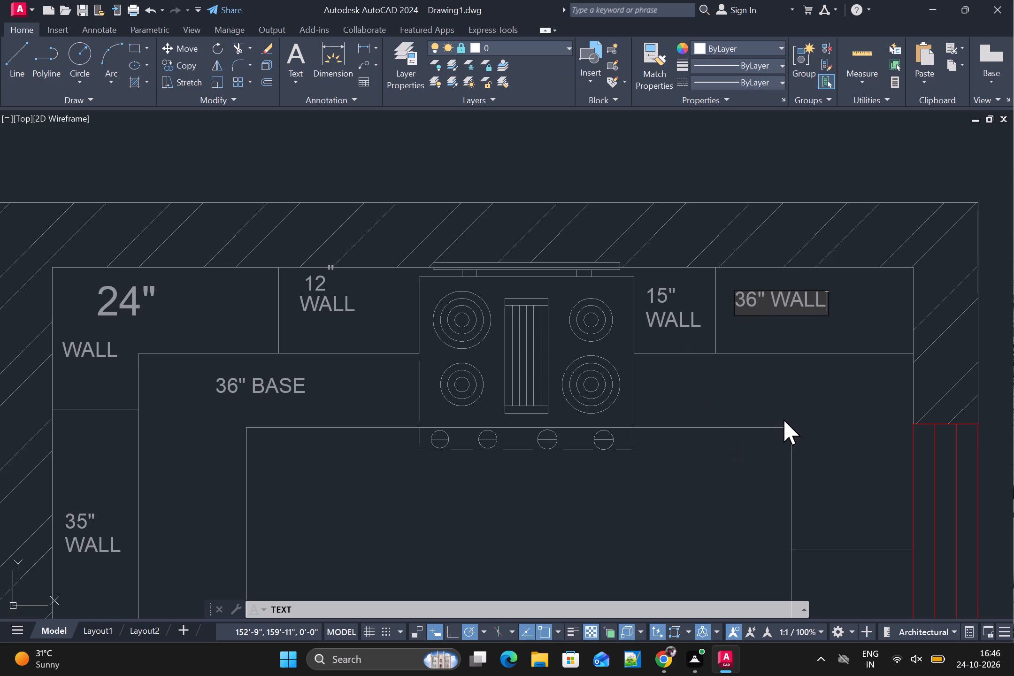
Add the label 36" BASE on the upper-right corner base counter, below the 36" wall cabinet.
left_click(807, 407)
type("36\" BASE")
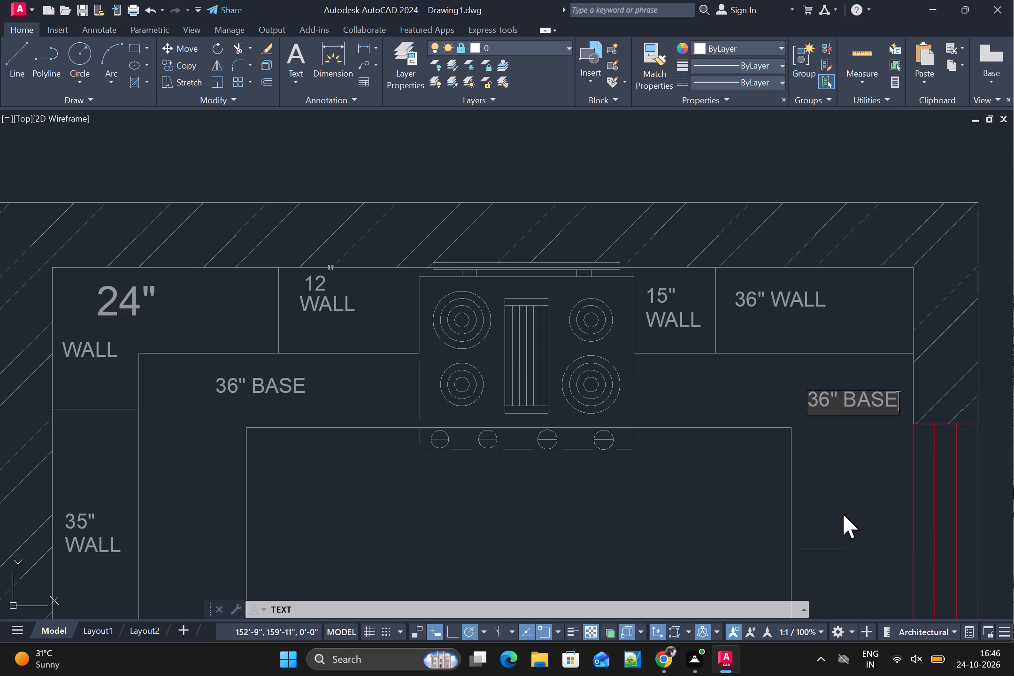
Label the small base cabinet above the sink on the right wall with 15" and TRASH on two lines.
scroll(843, 513, "down", 2)
middle_click_drag(843, 526, 792, 414)
scroll(783, 418, "up", 2)
left_click(776, 441)
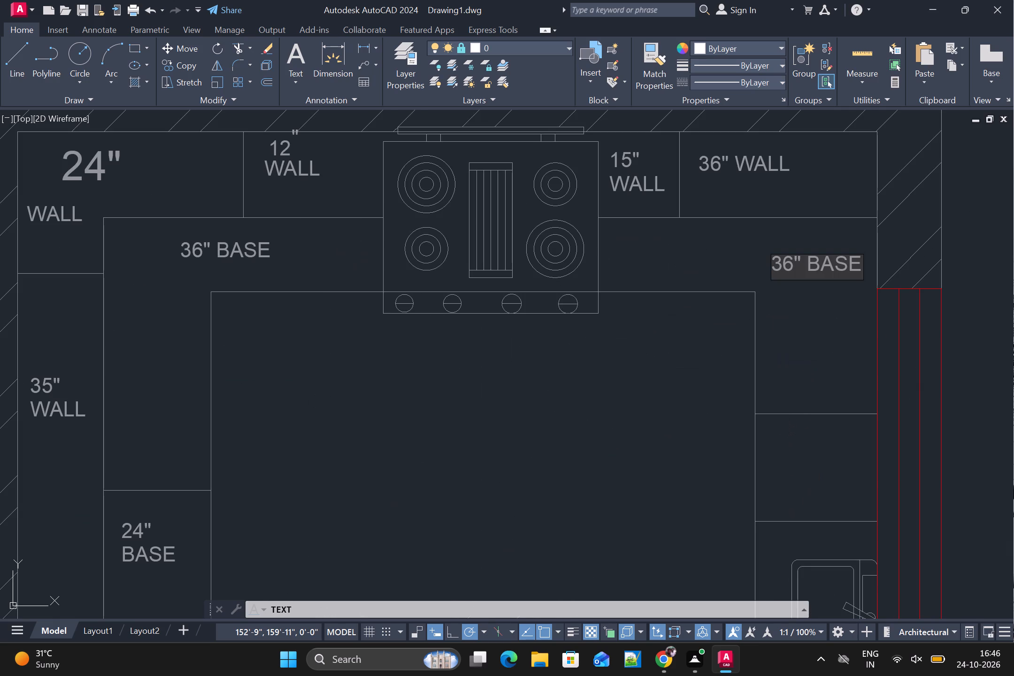
type("15")
key("shift+quotedbl")
key("Return")
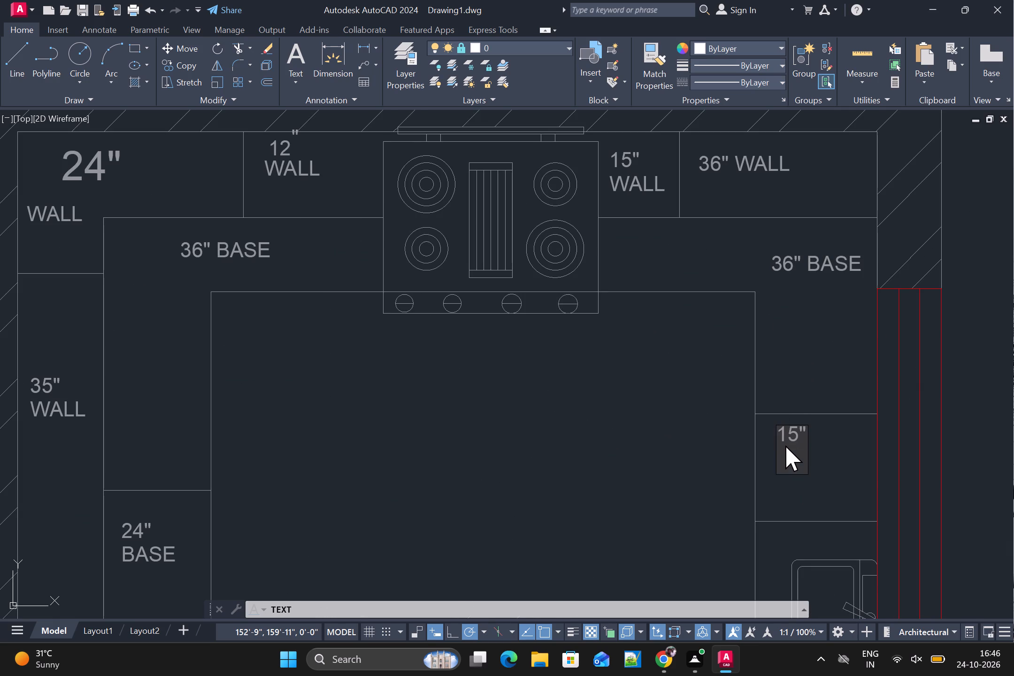
type("TRASH")
Add the label 30" SINK just below the sink, inside its cabinet on the right wall.
scroll(785, 446, "down", 3)
scroll(790, 513, "up", 2)
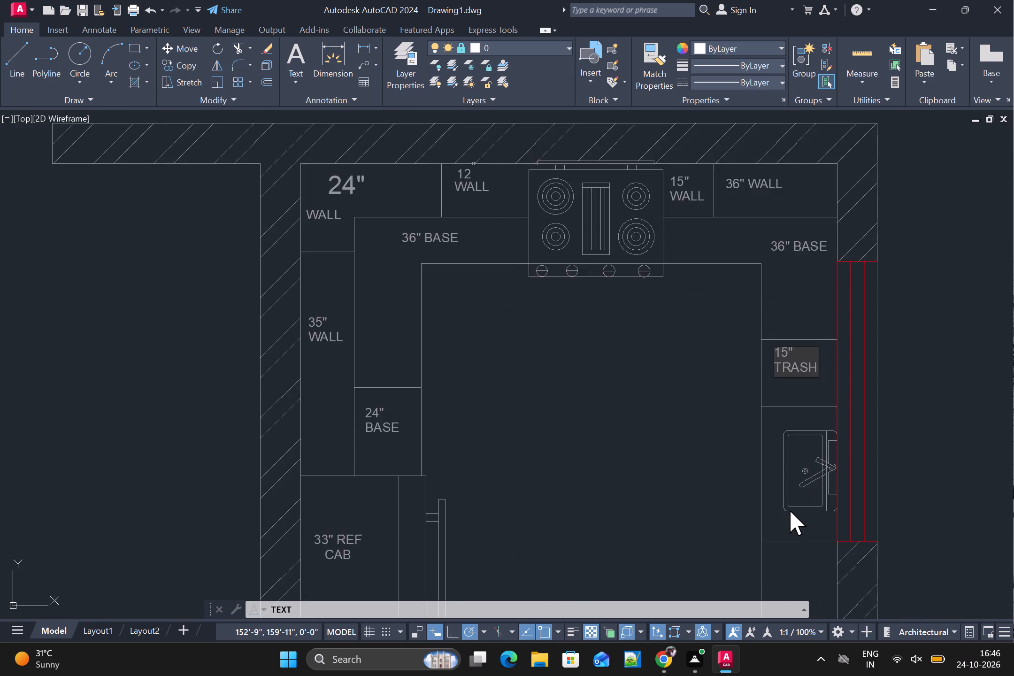
scroll(790, 510, "up", 2)
middle_click_drag(786, 522, 747, 403)
left_click(712, 412)
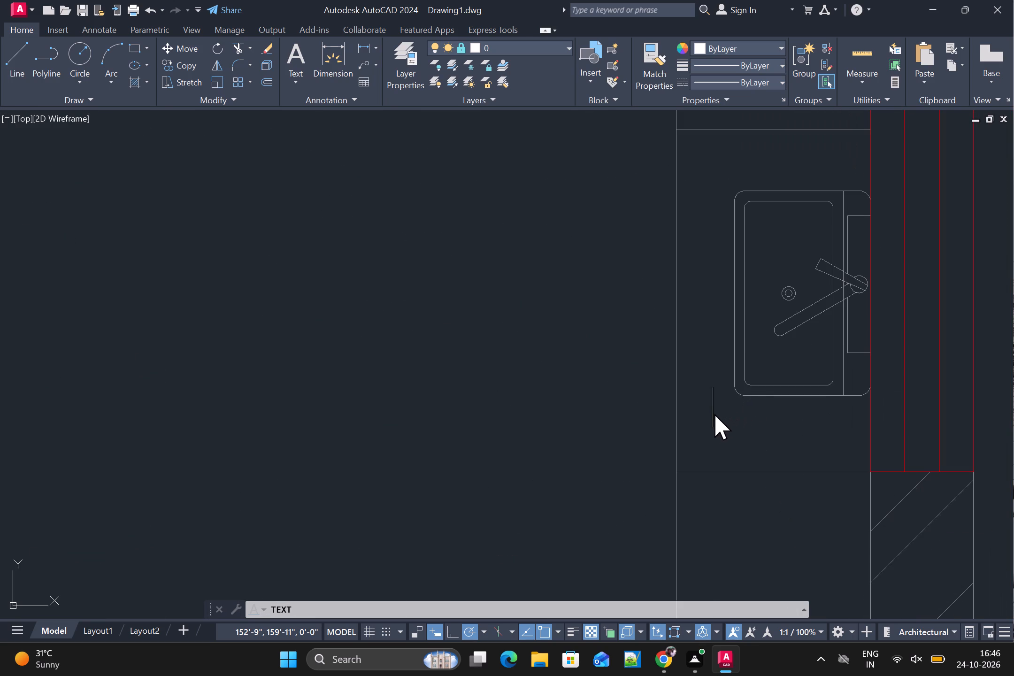
left_click(715, 428)
type("30")
key("shift+quotedbl")
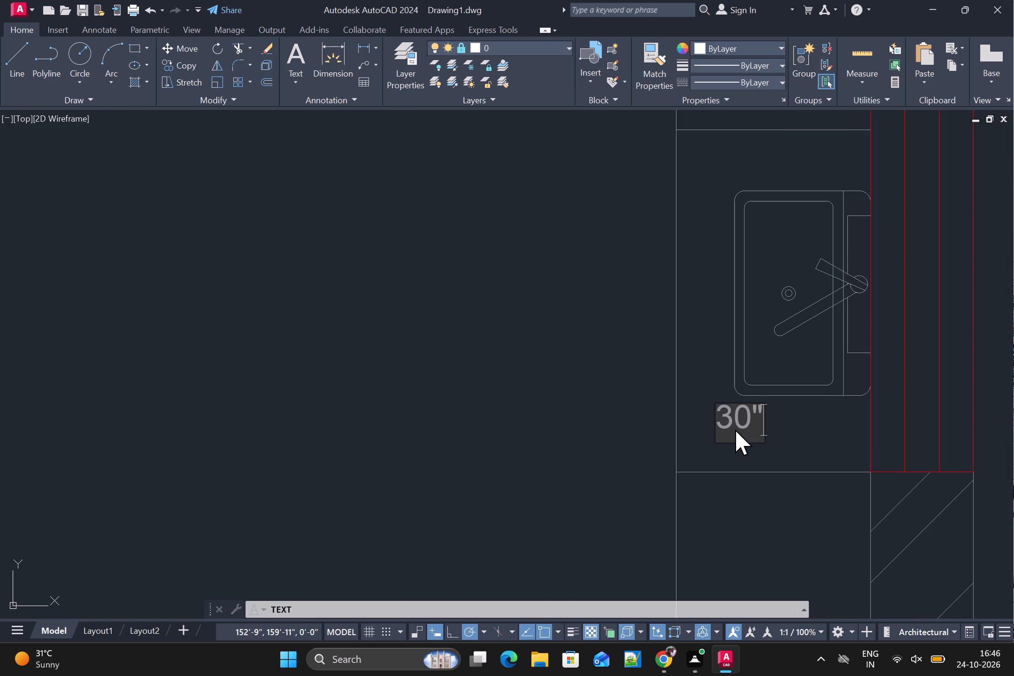
key("space")
type("SI")
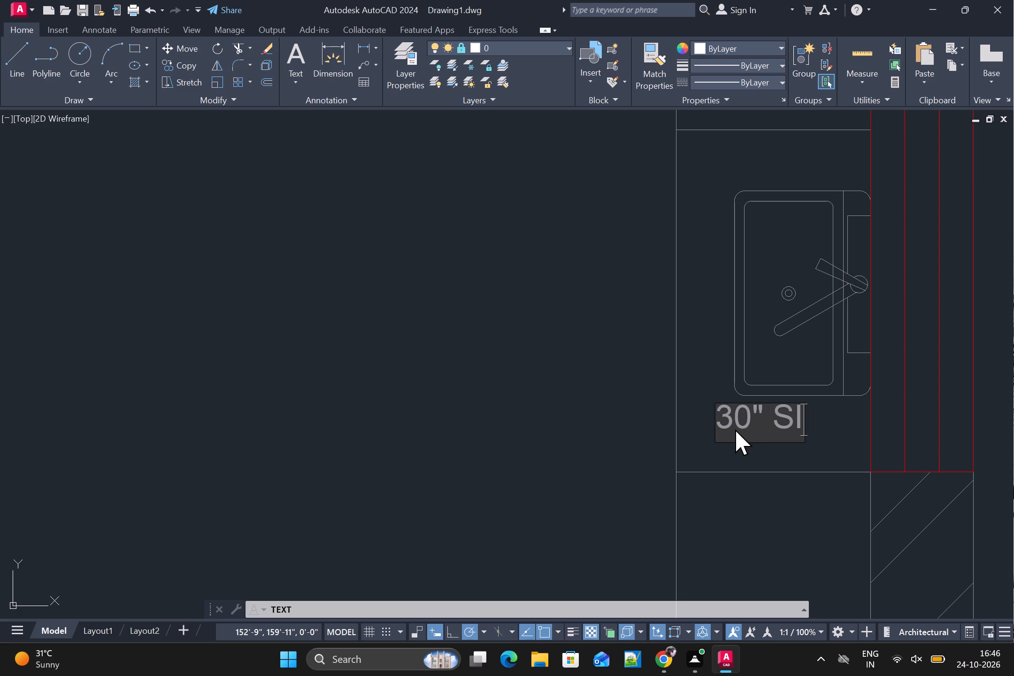
type("NK")
Label the cabinet between the sink and the door on the right wall with DW.
scroll(735, 430, "down", 3)
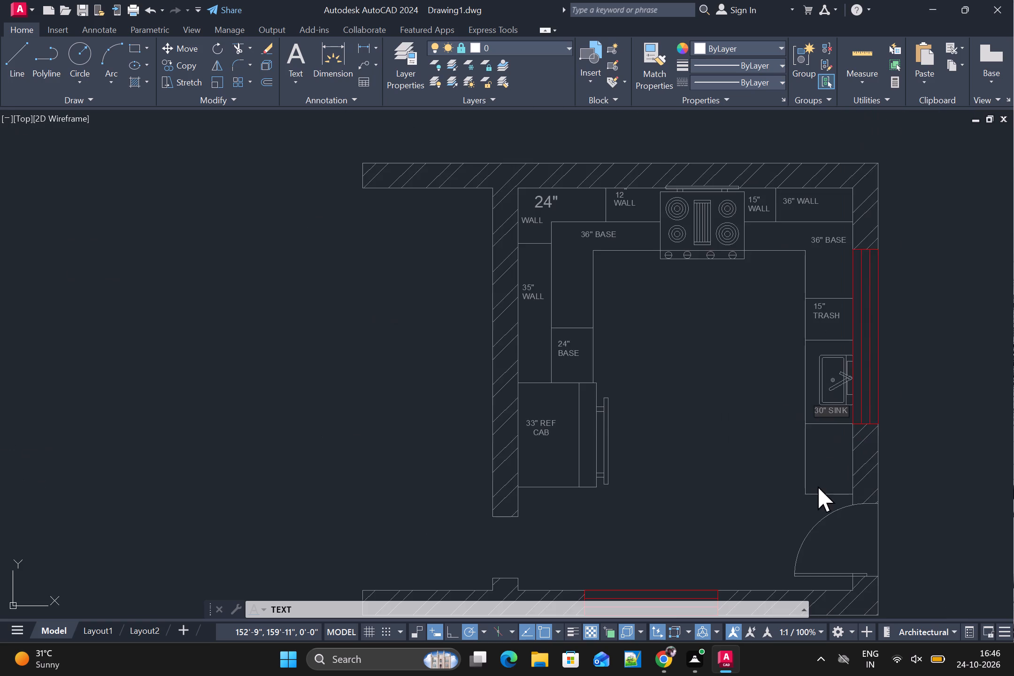
scroll(830, 475, "up", 2)
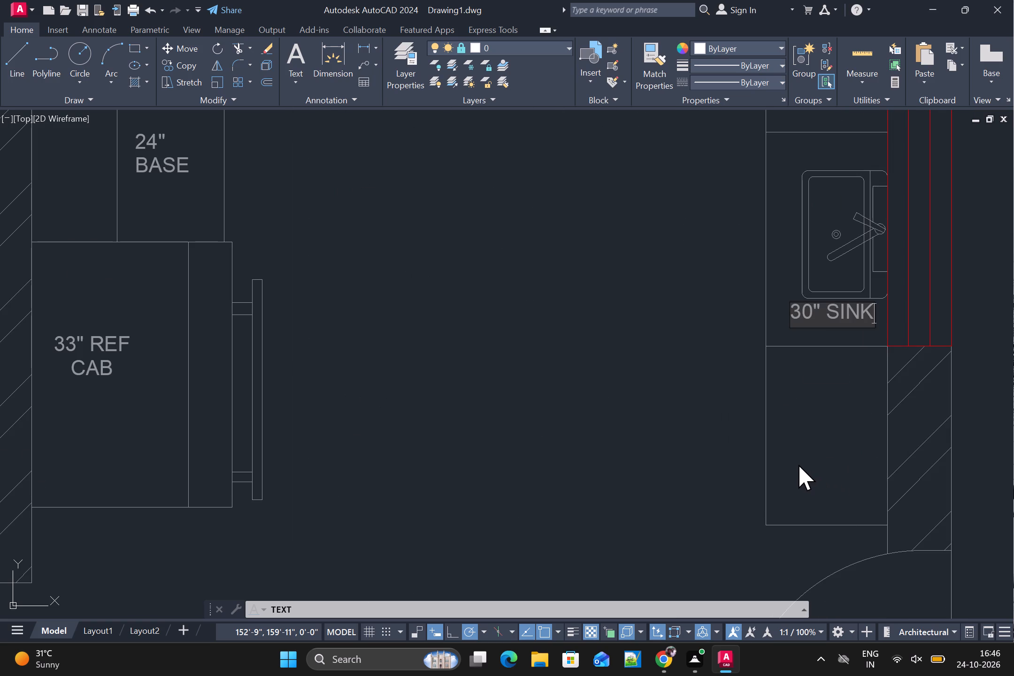
left_click(787, 461)
type("DW")
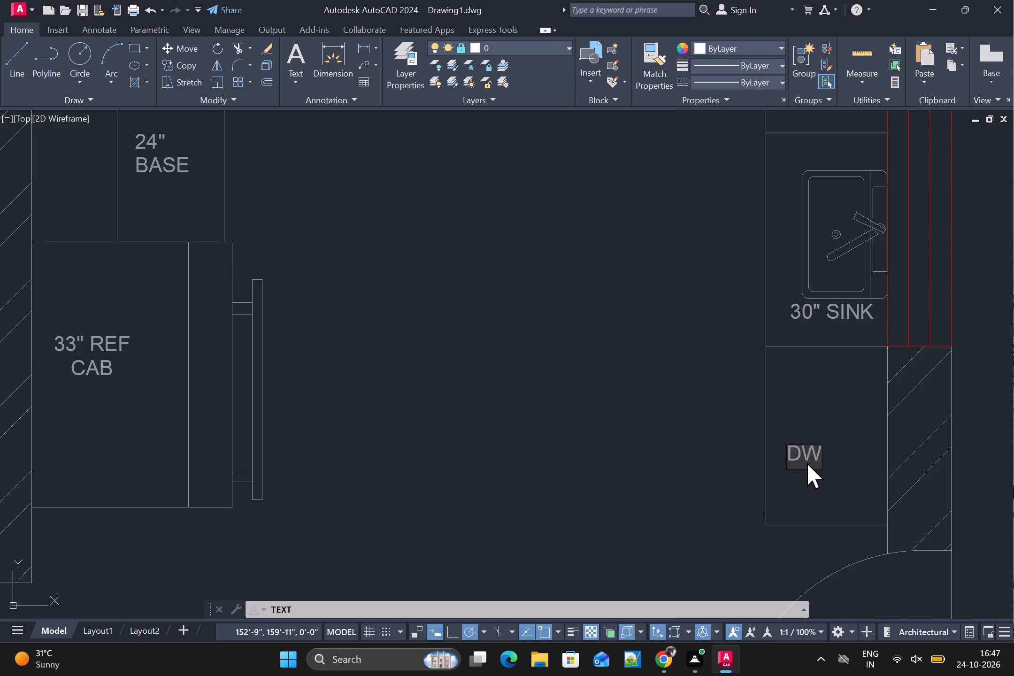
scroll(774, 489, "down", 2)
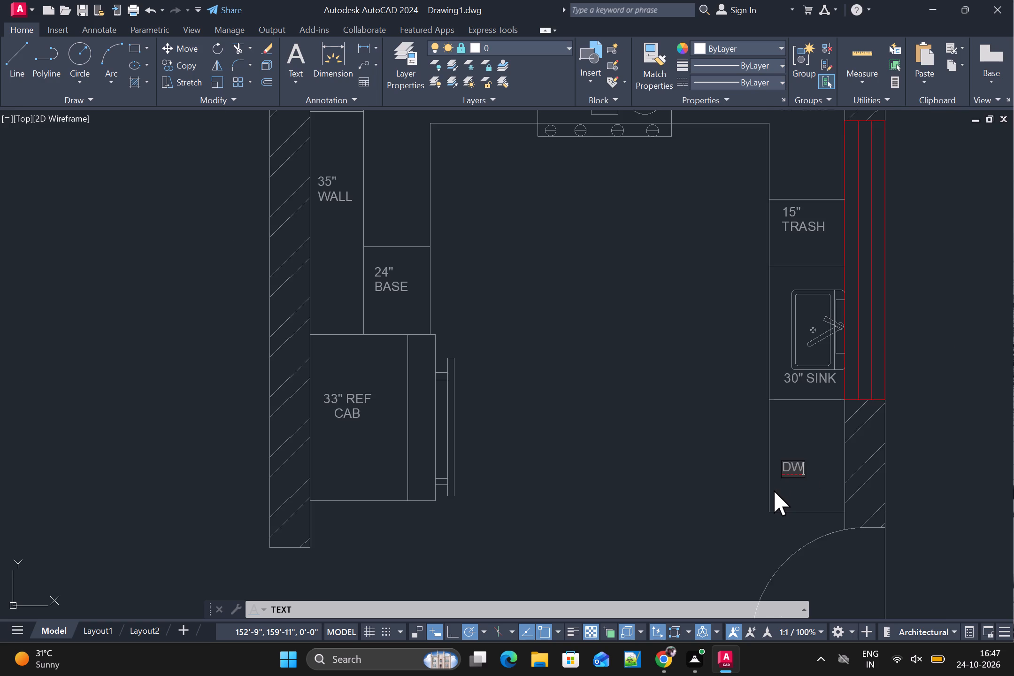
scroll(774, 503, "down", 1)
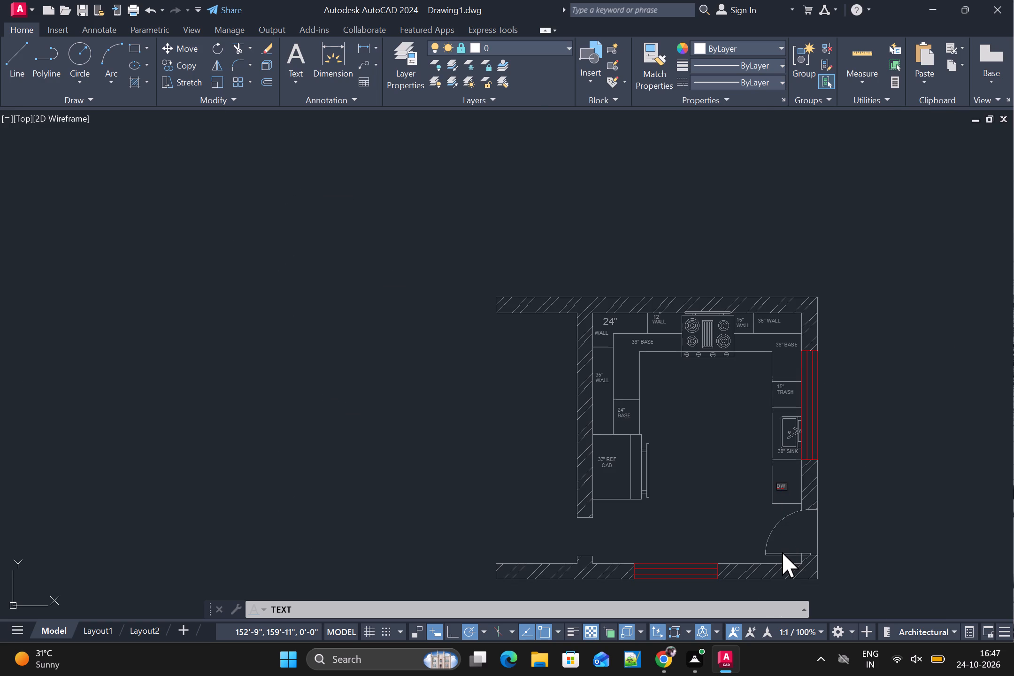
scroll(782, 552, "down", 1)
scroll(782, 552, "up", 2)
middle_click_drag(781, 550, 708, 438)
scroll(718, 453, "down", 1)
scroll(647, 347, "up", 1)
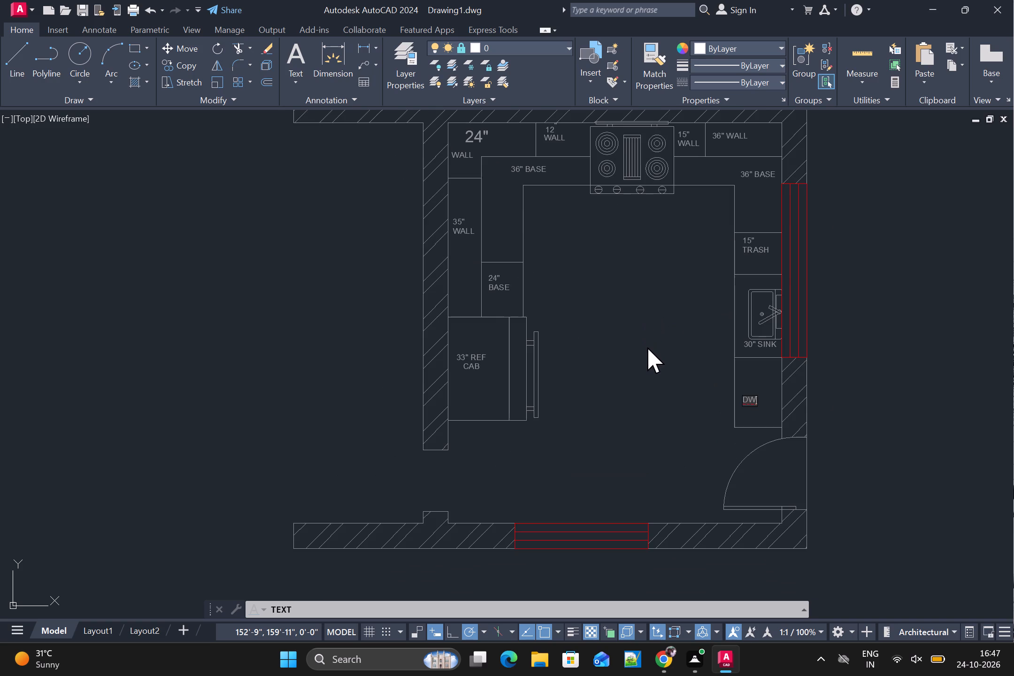
Switch from the kitchen drawing to another open application window.
key("alt+Tab")
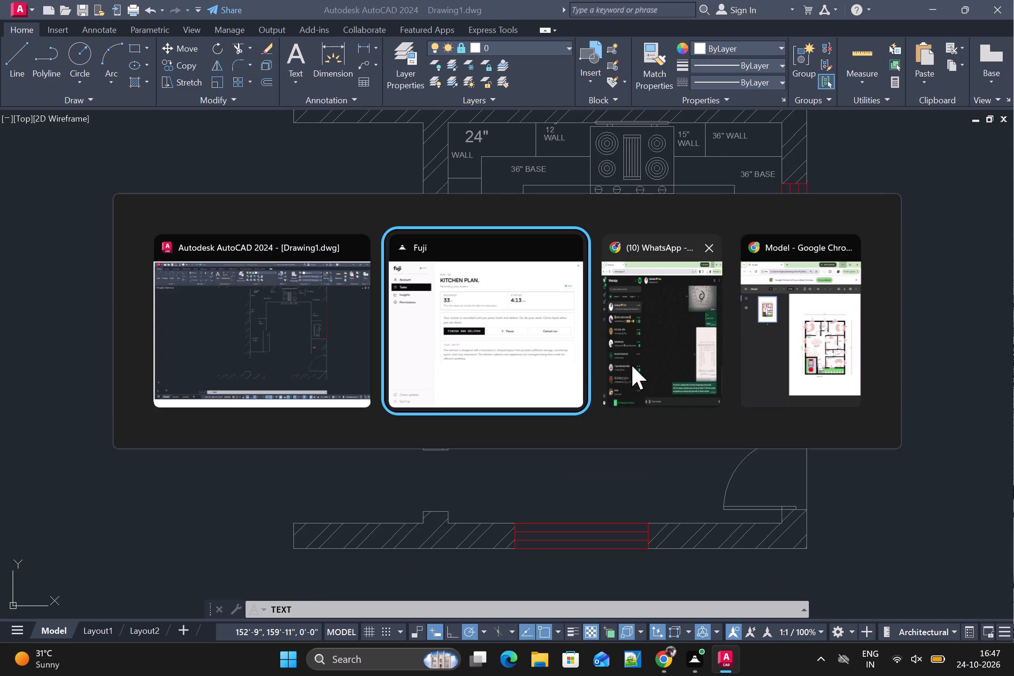
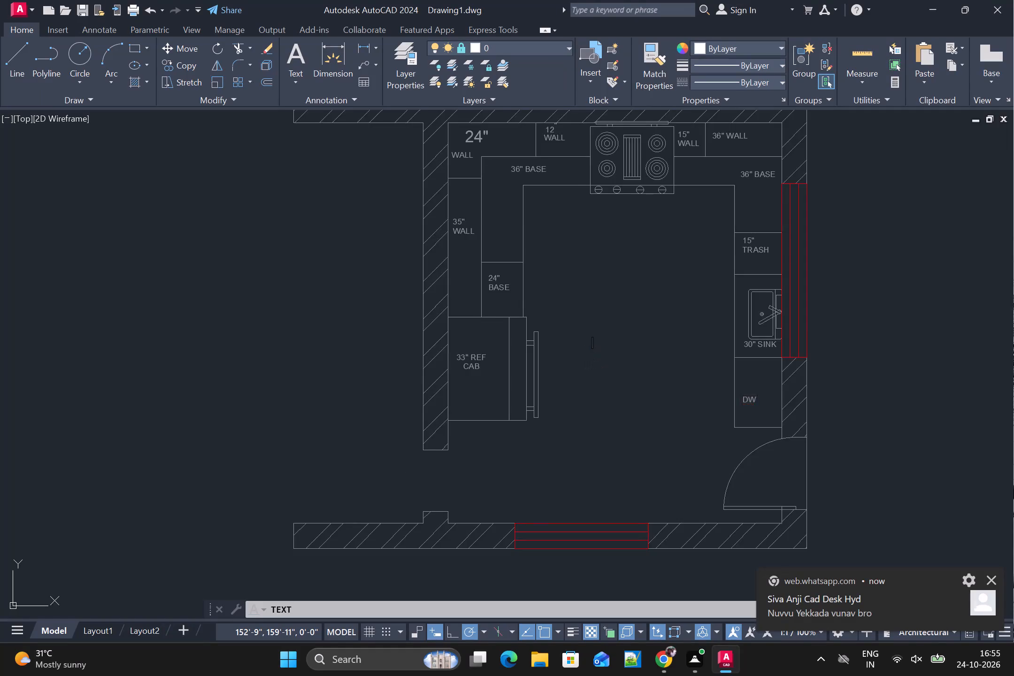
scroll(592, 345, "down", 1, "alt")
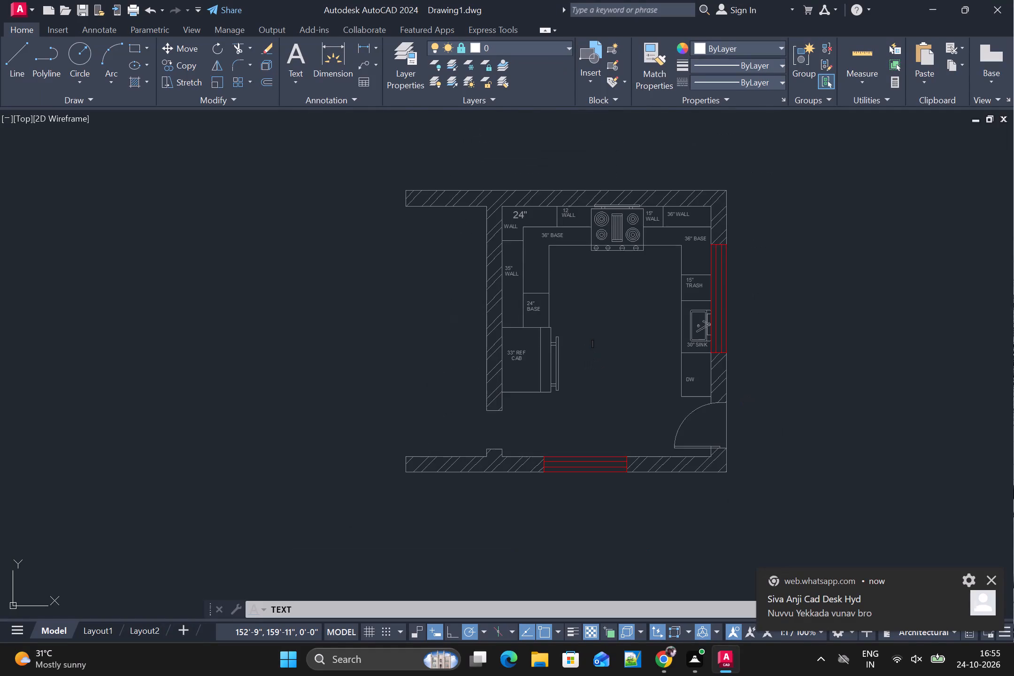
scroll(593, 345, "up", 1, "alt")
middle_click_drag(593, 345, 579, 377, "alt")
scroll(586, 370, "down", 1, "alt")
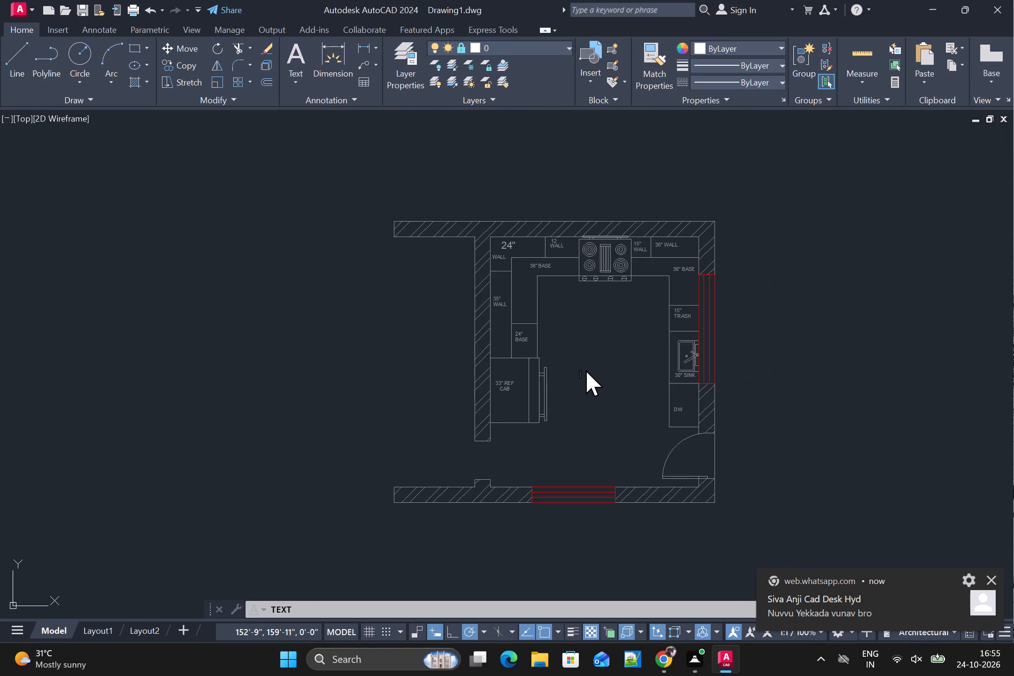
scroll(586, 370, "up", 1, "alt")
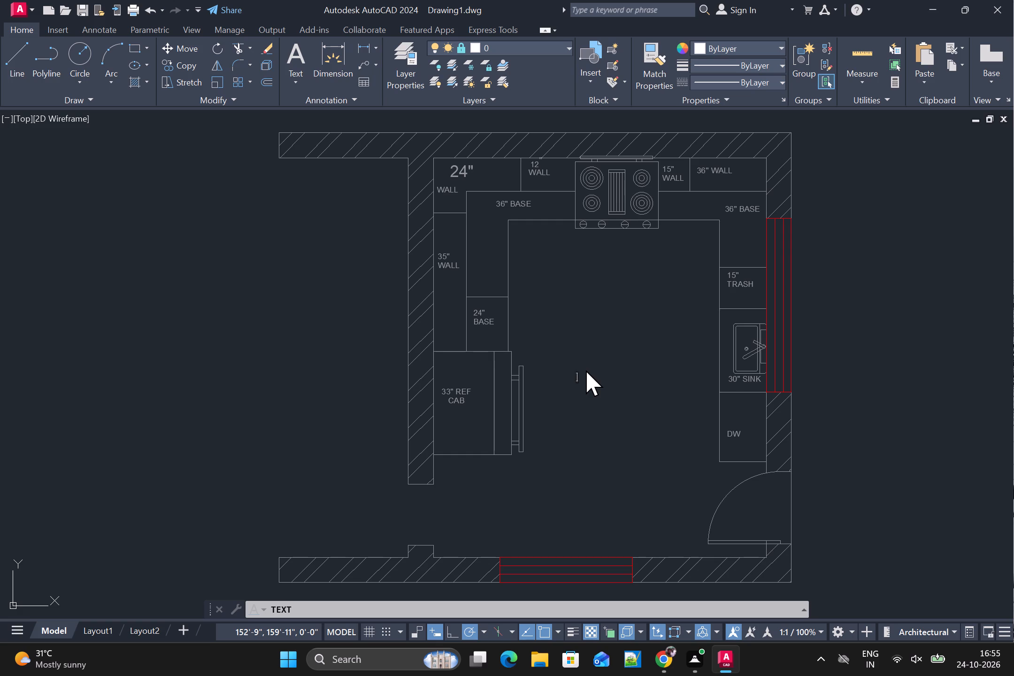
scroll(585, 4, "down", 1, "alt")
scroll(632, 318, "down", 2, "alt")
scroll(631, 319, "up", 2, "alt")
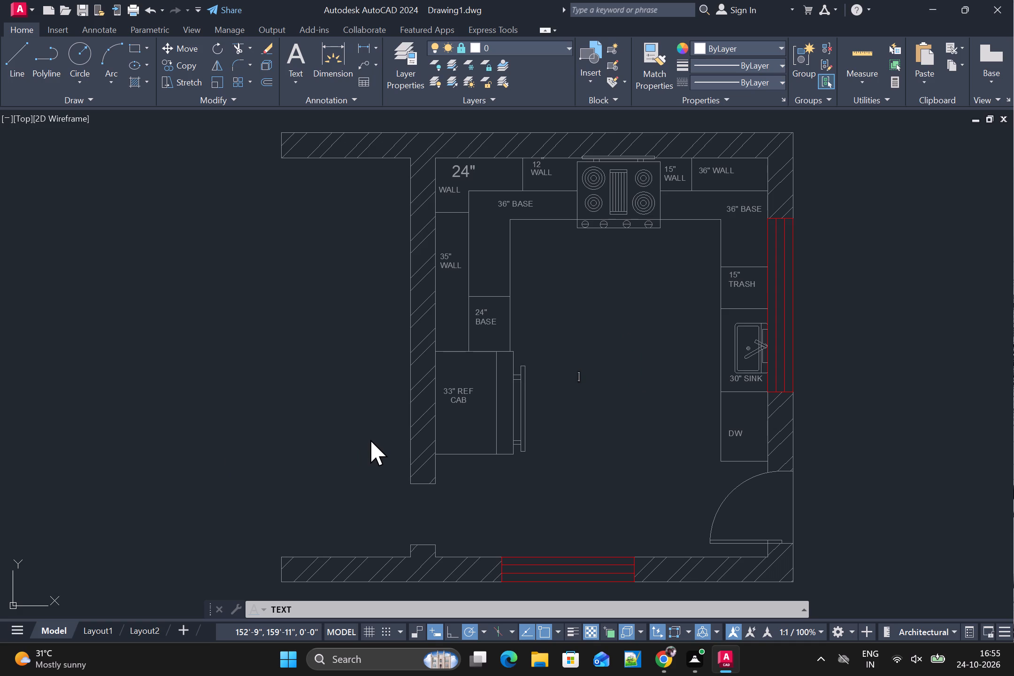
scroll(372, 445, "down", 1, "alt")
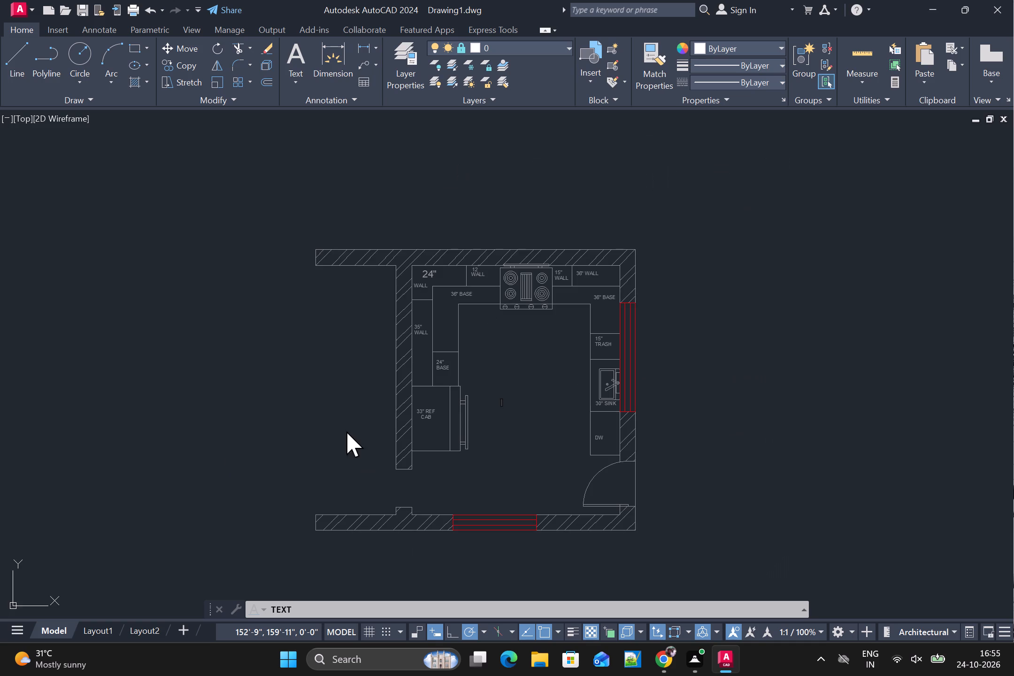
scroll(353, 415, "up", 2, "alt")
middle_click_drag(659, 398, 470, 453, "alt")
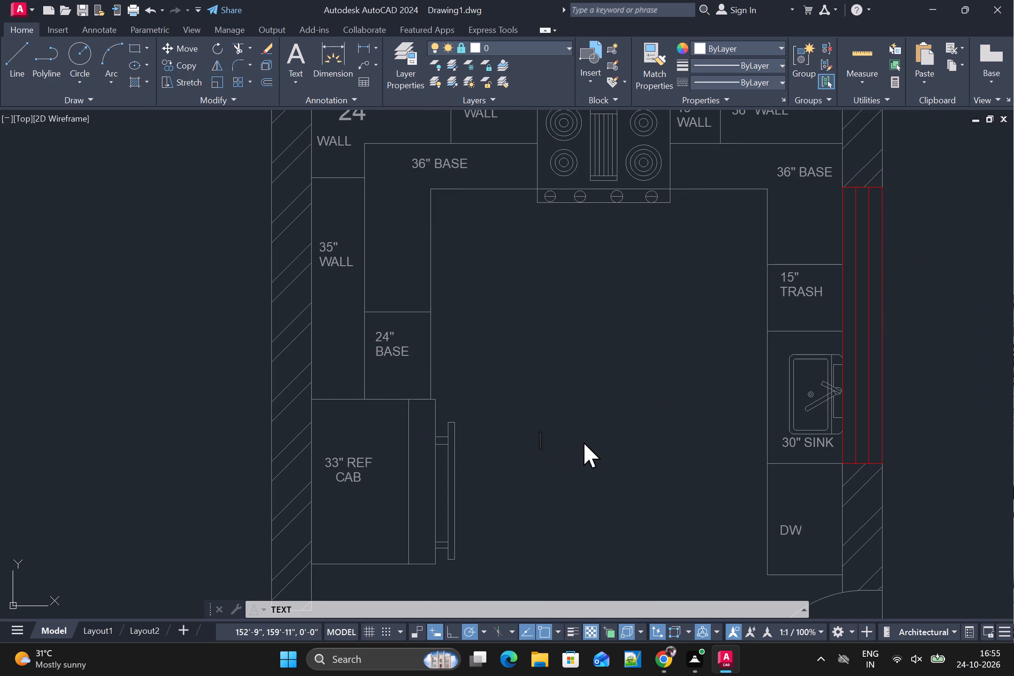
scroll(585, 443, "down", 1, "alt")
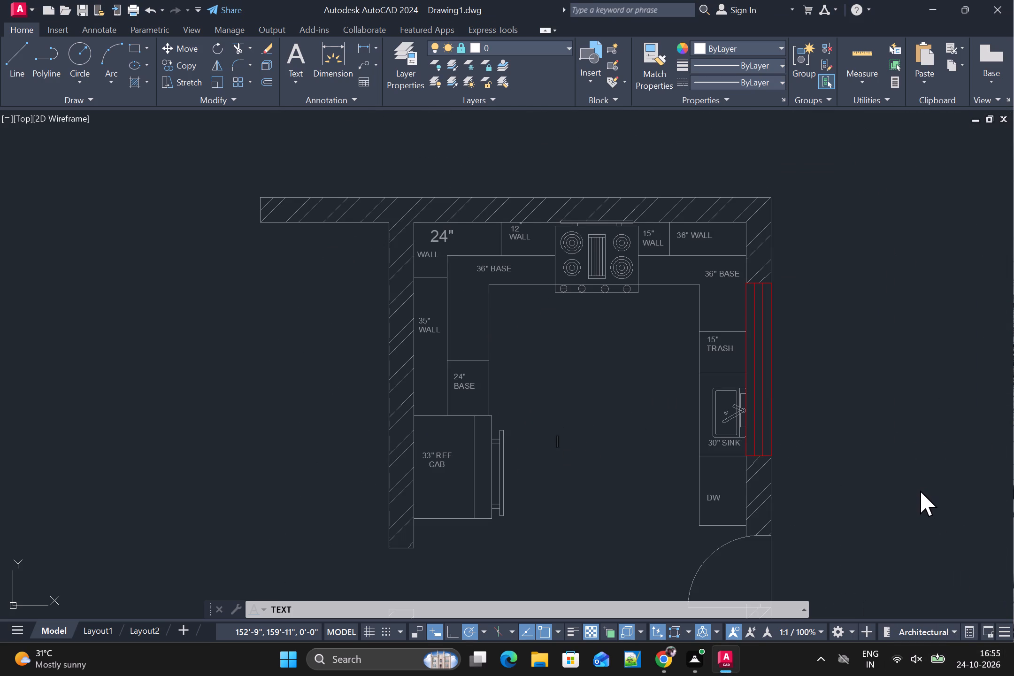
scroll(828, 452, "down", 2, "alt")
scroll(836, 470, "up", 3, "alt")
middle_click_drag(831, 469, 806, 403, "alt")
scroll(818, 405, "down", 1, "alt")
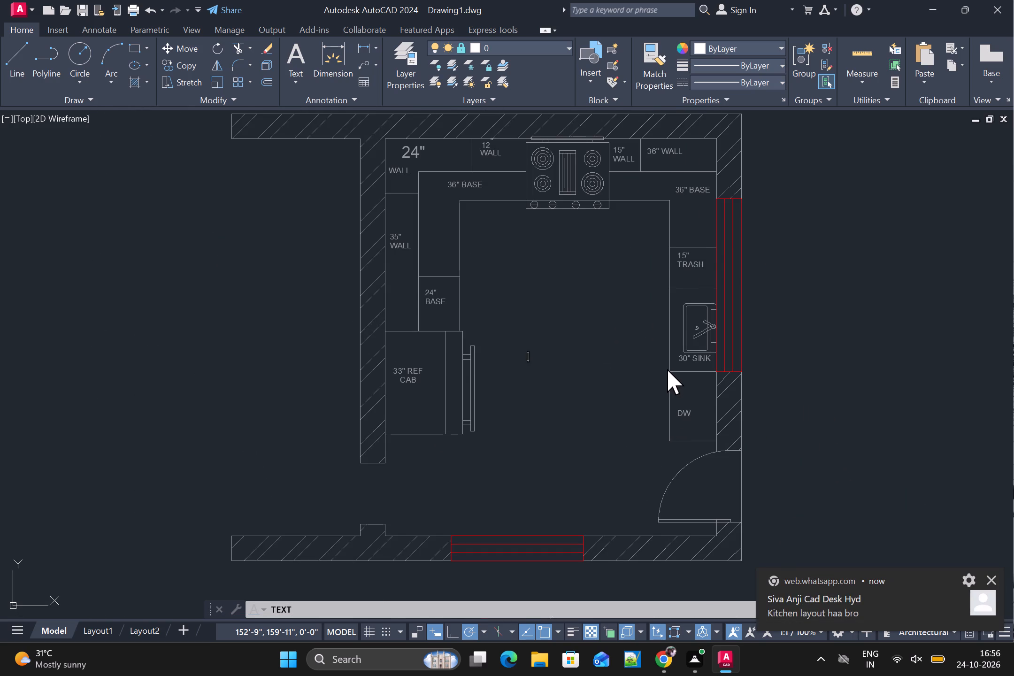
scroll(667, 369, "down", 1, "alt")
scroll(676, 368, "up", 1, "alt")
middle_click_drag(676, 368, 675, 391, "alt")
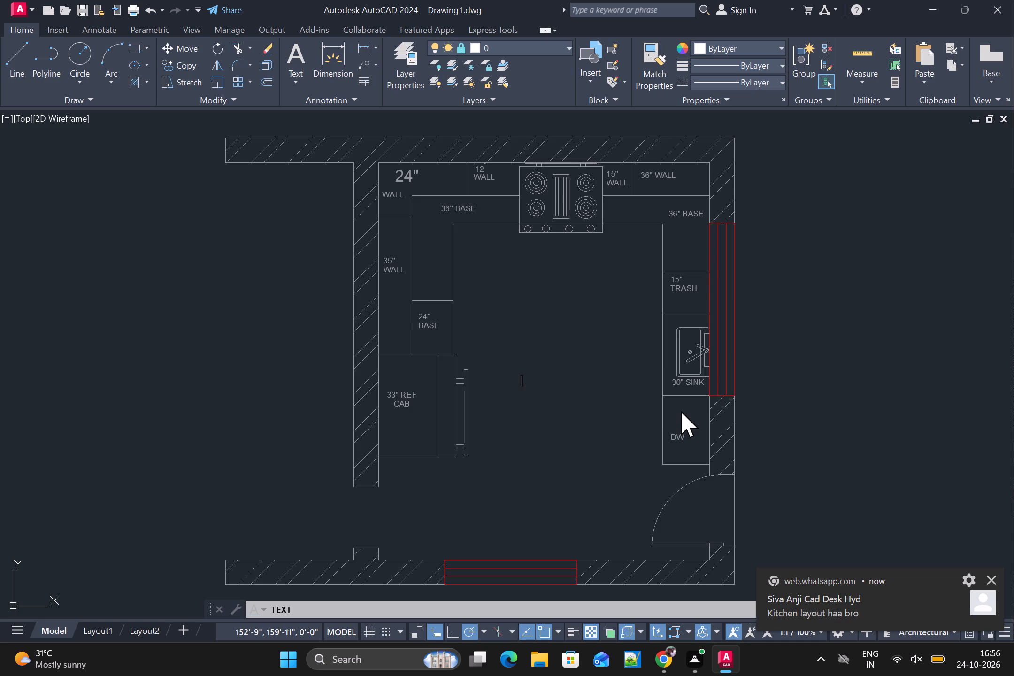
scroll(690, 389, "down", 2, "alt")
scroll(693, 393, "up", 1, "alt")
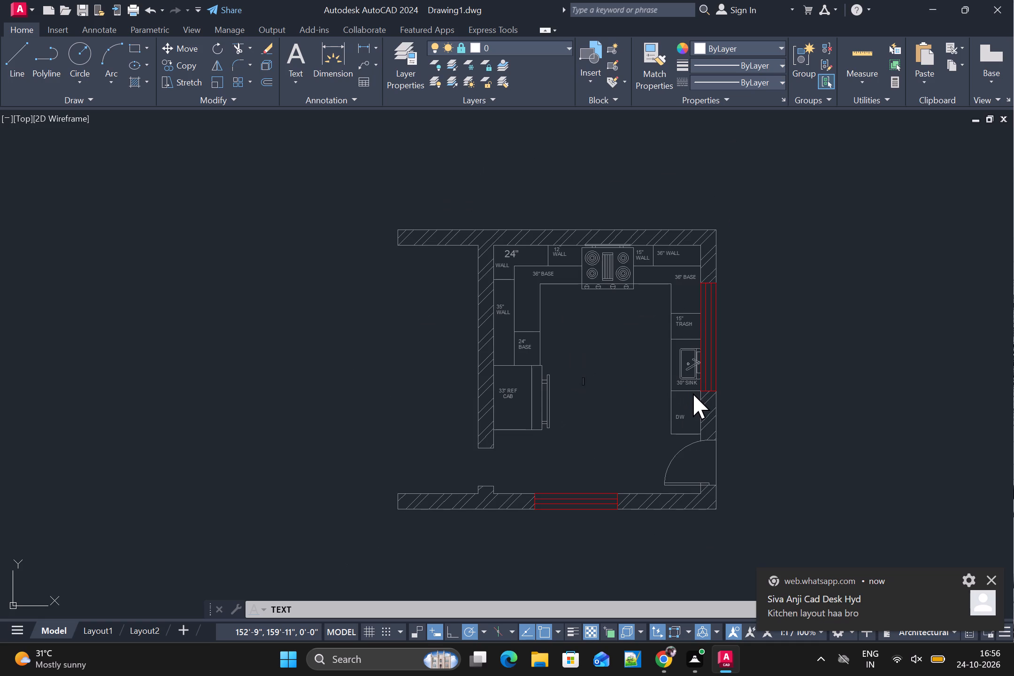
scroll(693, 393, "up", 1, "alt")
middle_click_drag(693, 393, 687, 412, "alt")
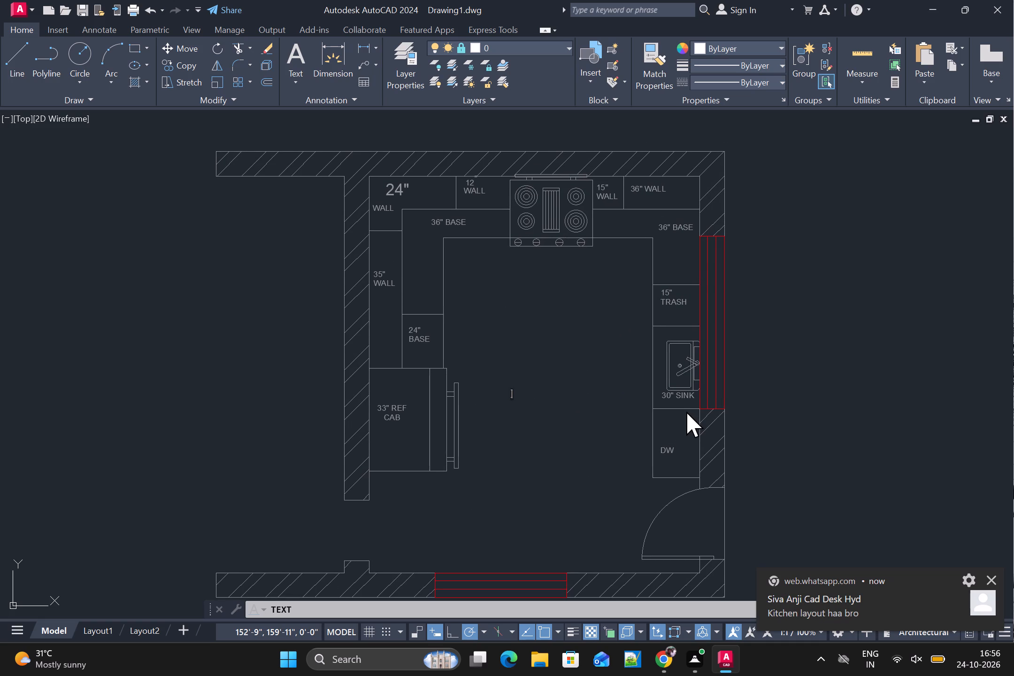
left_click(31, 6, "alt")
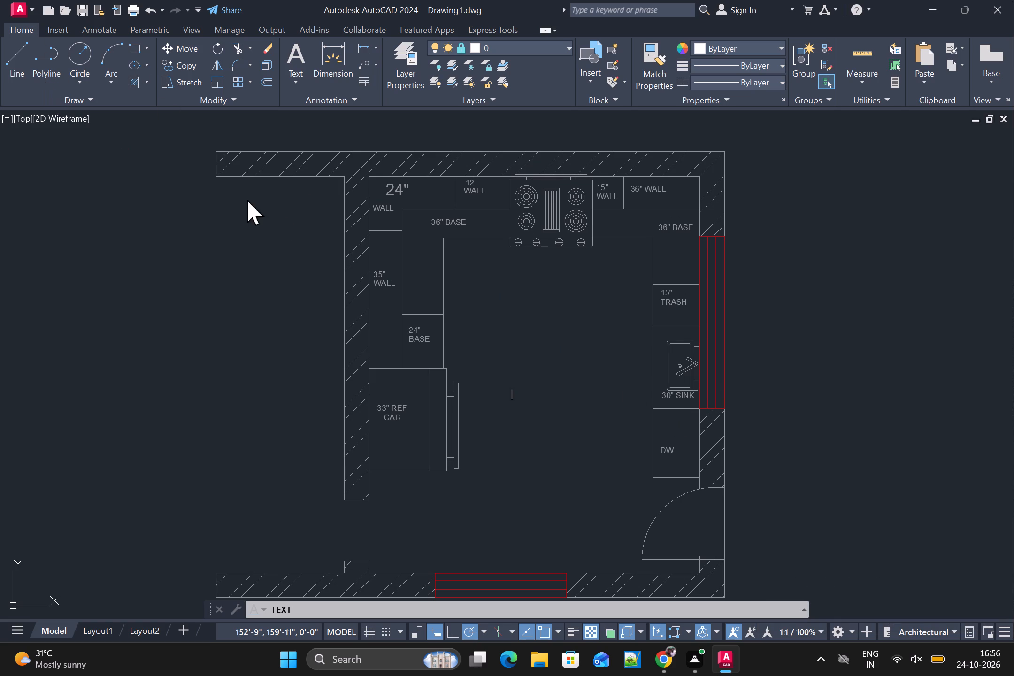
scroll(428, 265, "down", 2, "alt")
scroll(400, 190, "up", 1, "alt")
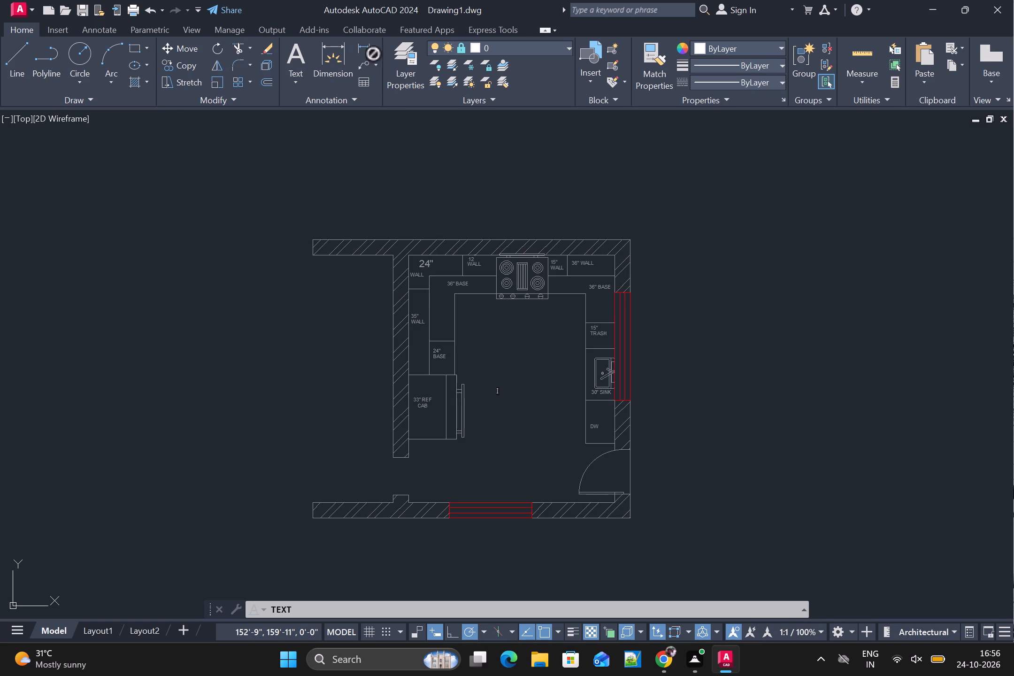
End the active text command.
left_click(365, 46, "alt")
key("Escape")
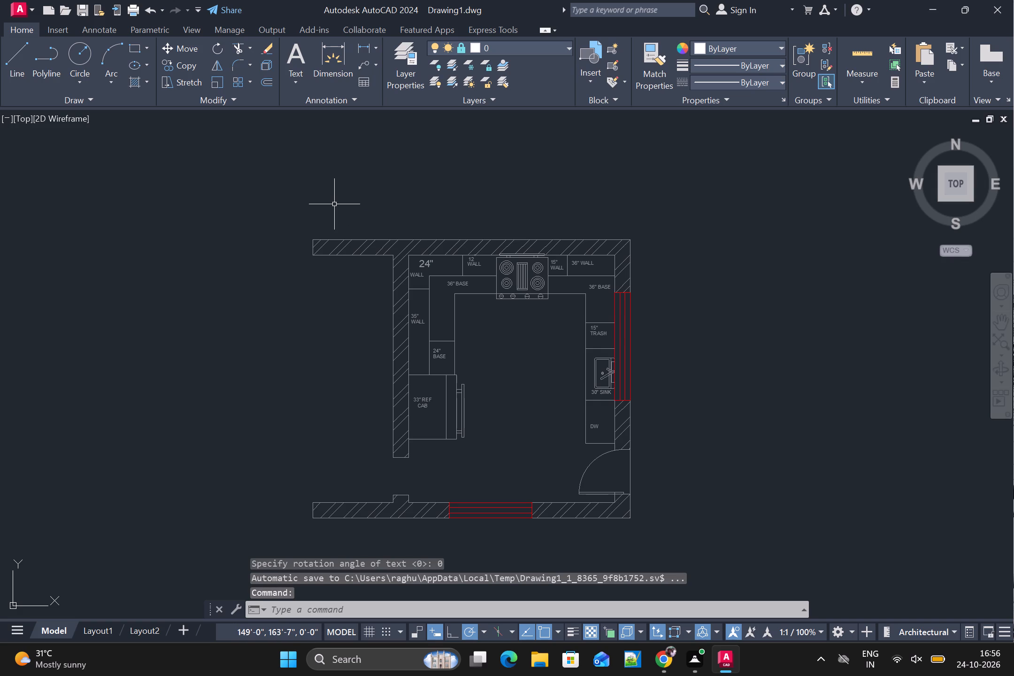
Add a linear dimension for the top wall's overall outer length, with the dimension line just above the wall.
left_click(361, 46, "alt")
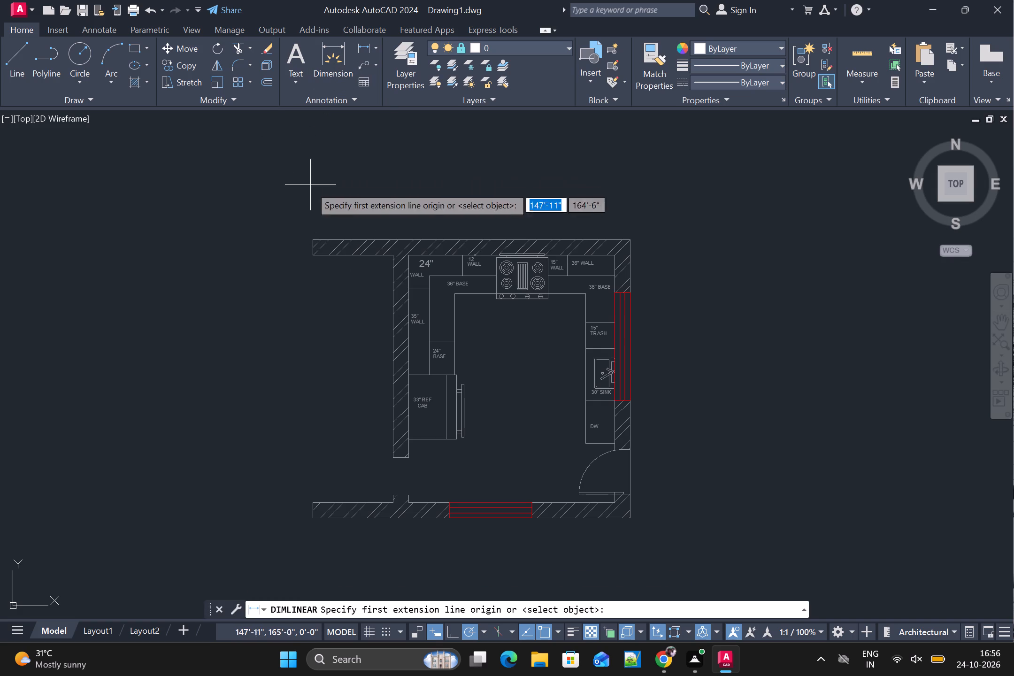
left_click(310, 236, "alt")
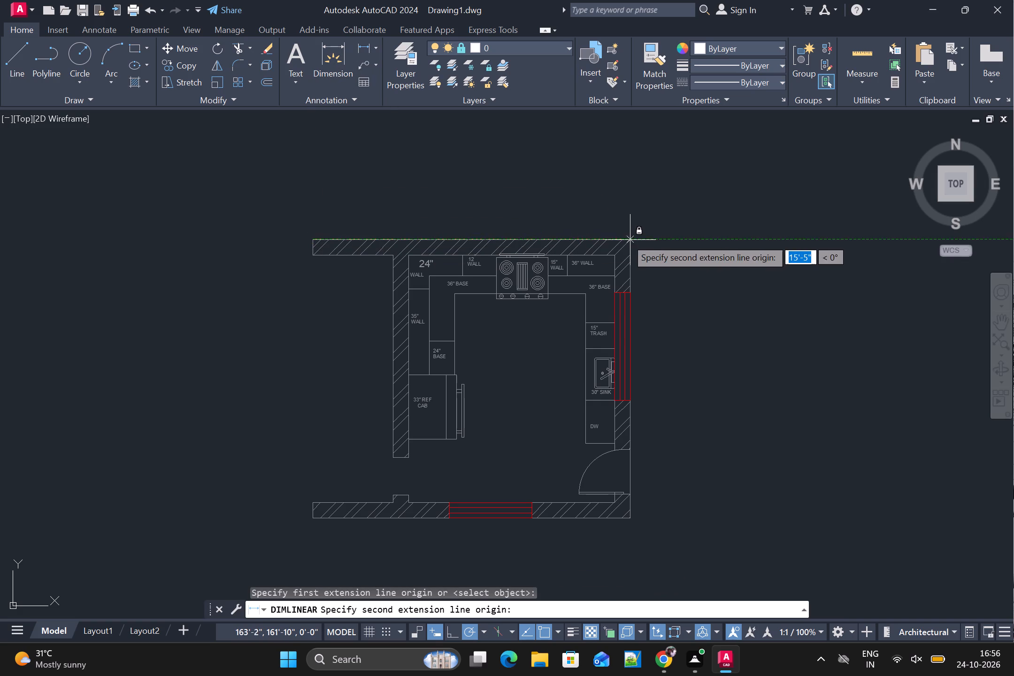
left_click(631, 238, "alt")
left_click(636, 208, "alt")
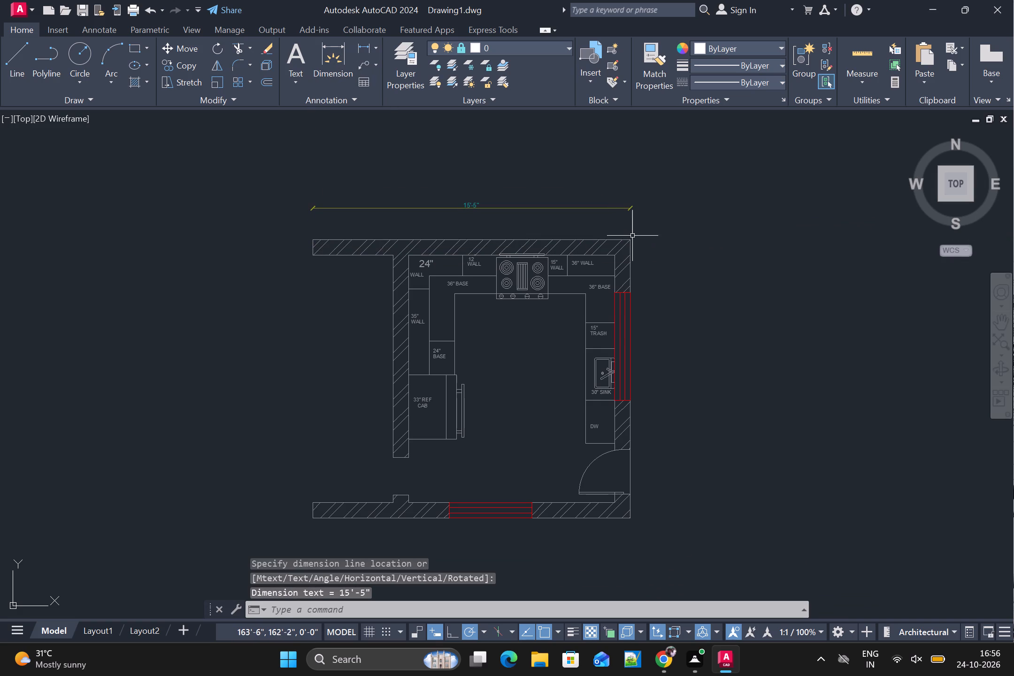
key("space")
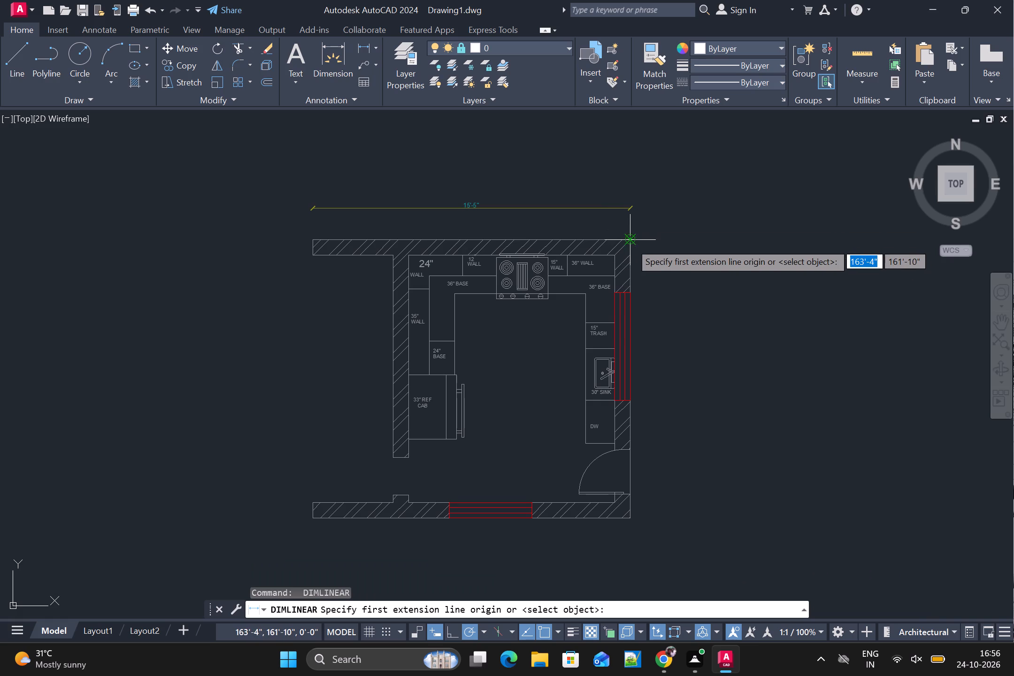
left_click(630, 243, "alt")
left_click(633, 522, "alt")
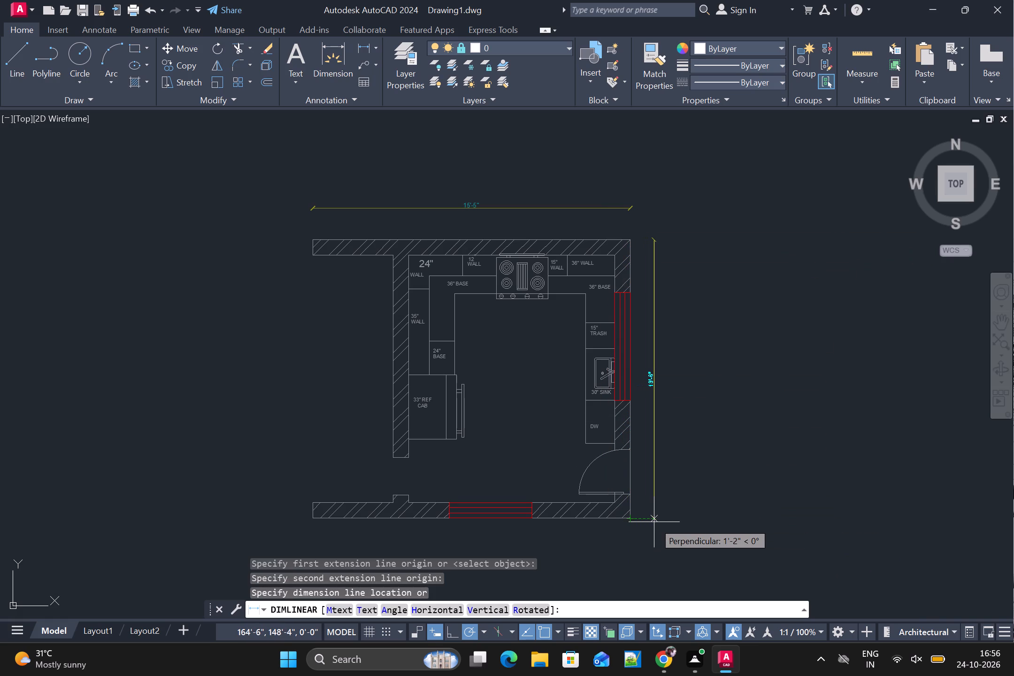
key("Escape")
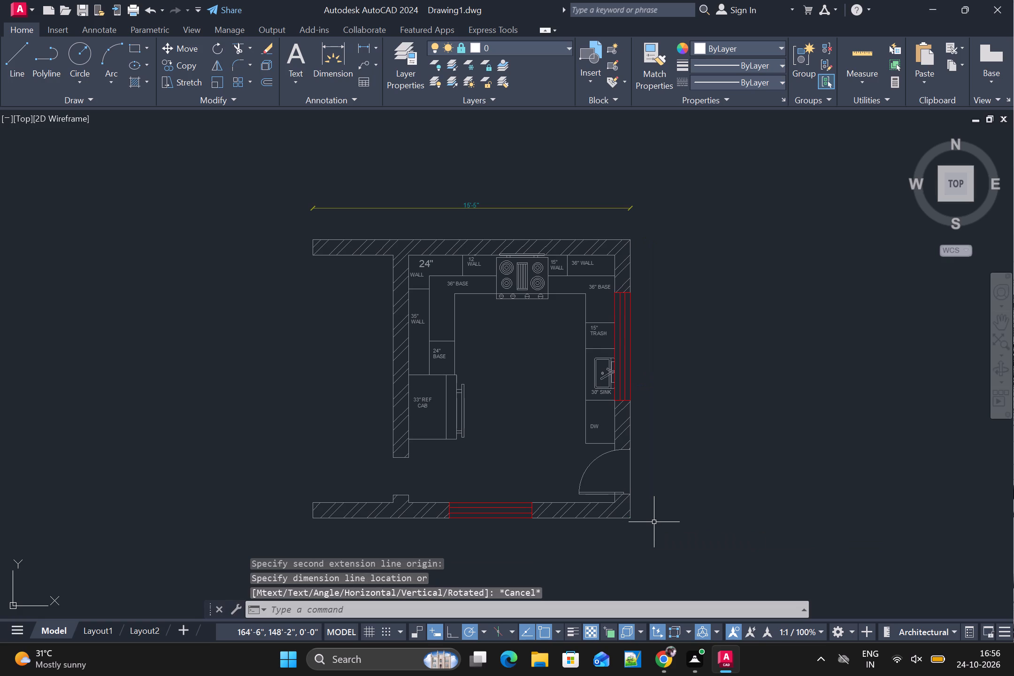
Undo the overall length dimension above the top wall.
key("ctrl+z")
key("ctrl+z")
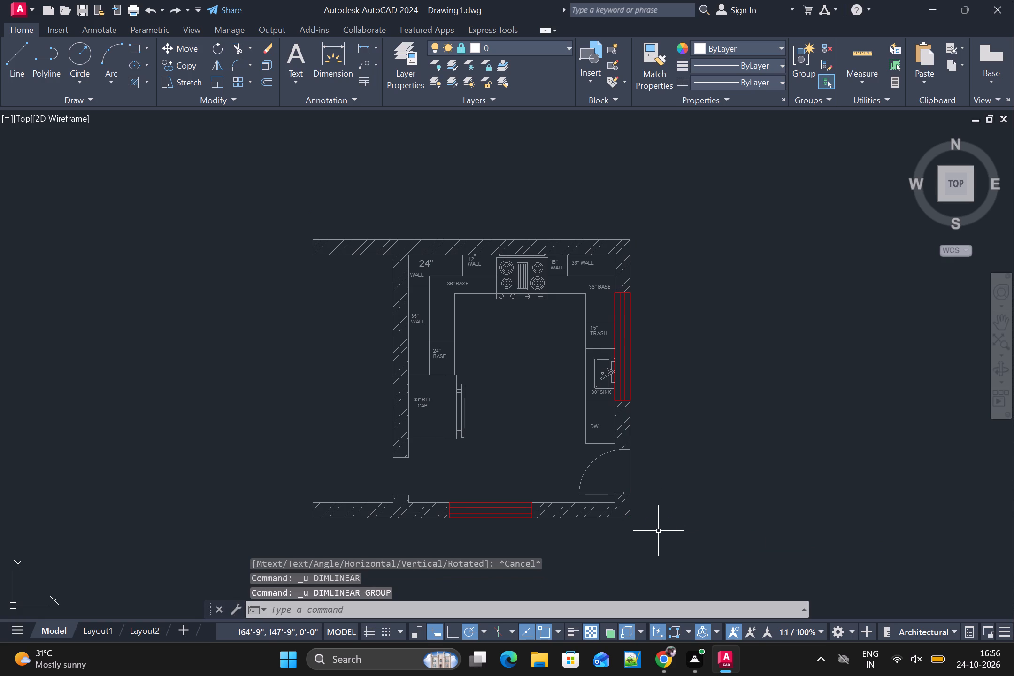
Add a linear dimension for the room's interior width between the two upper inside corners, placed above the top wall.
left_click(363, 48)
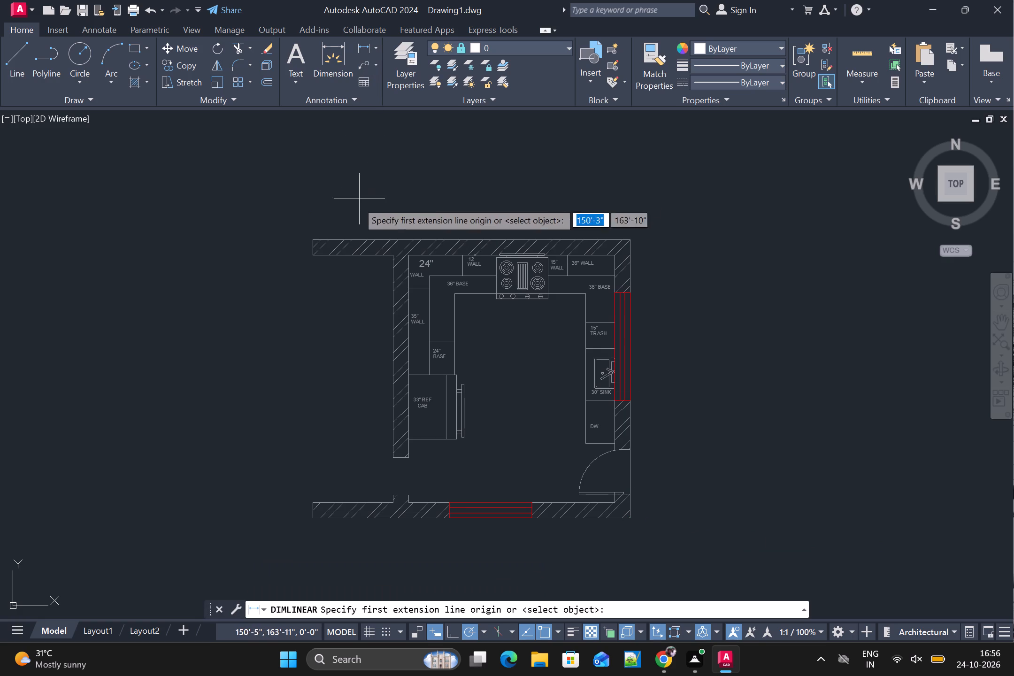
left_click(408, 253)
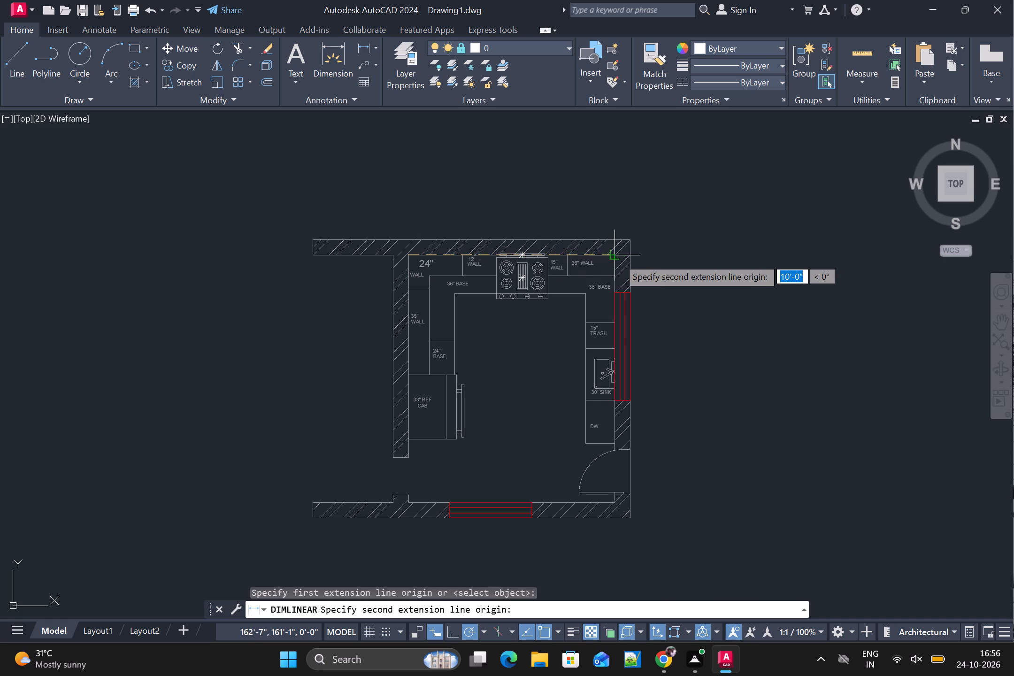
left_click(615, 255)
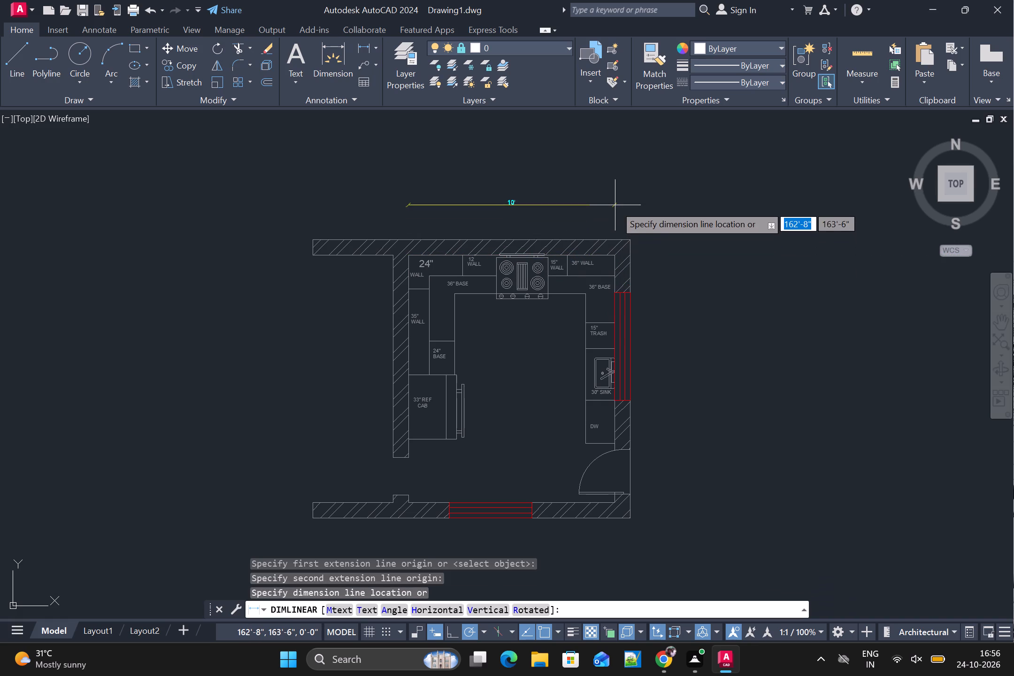
left_click(615, 205)
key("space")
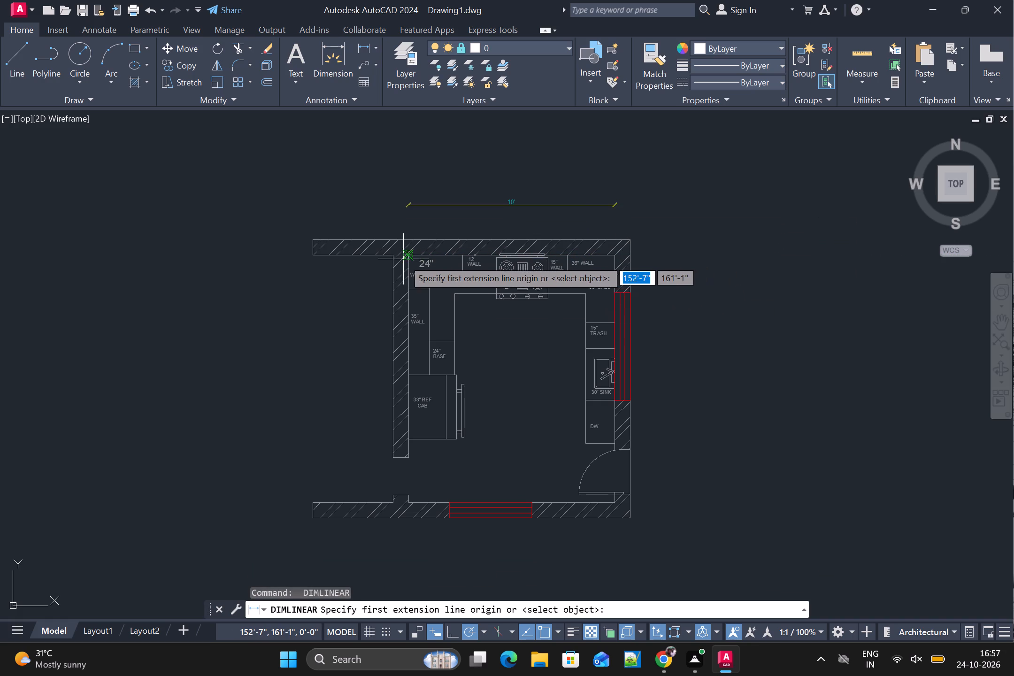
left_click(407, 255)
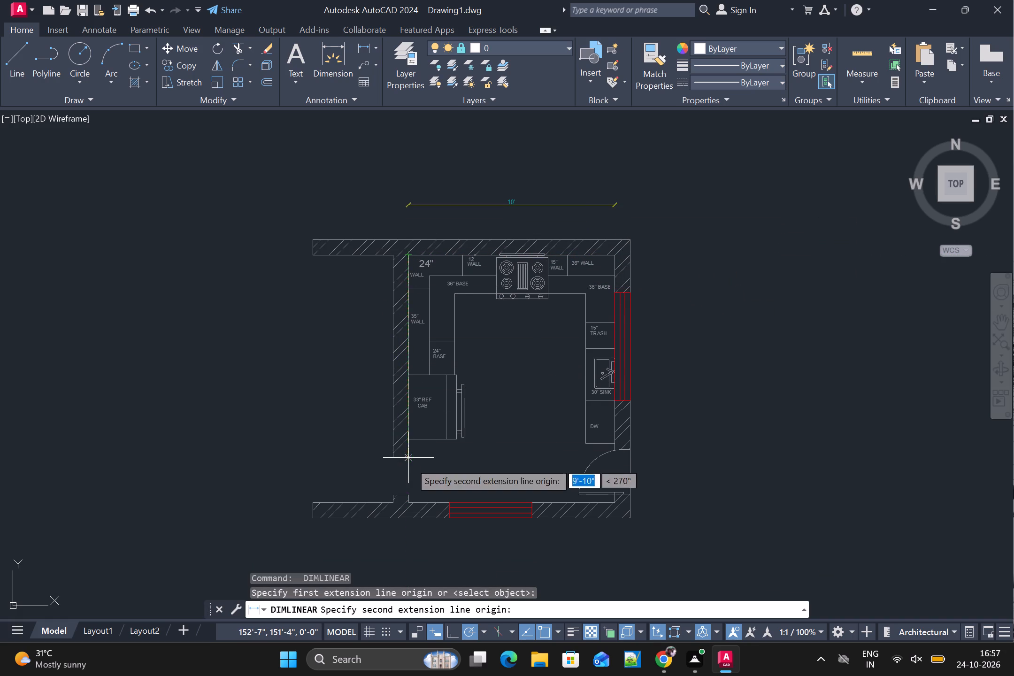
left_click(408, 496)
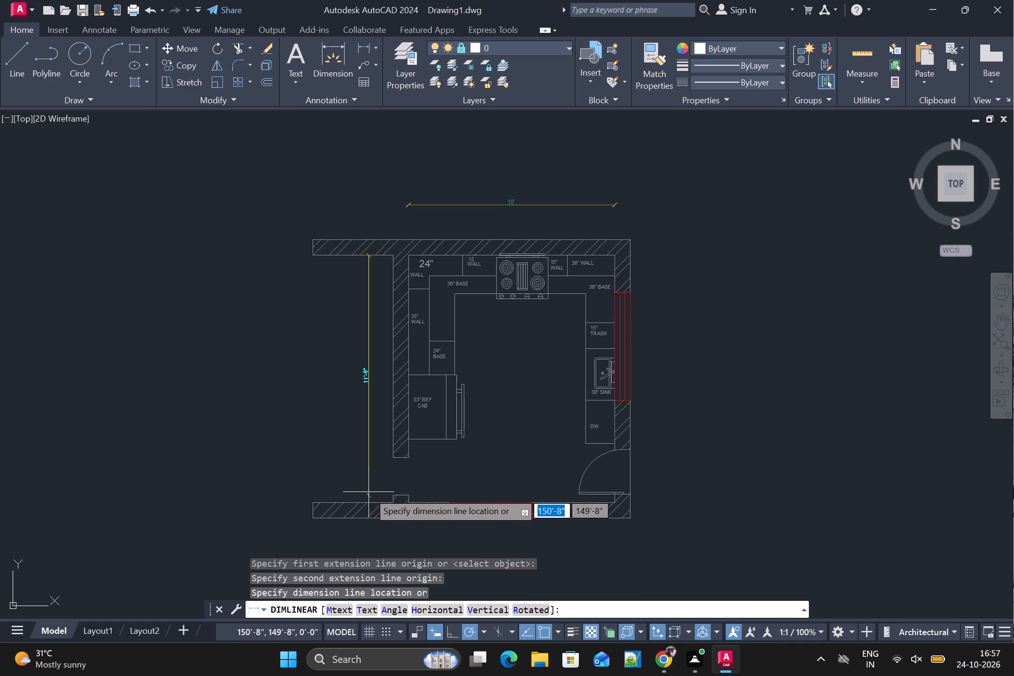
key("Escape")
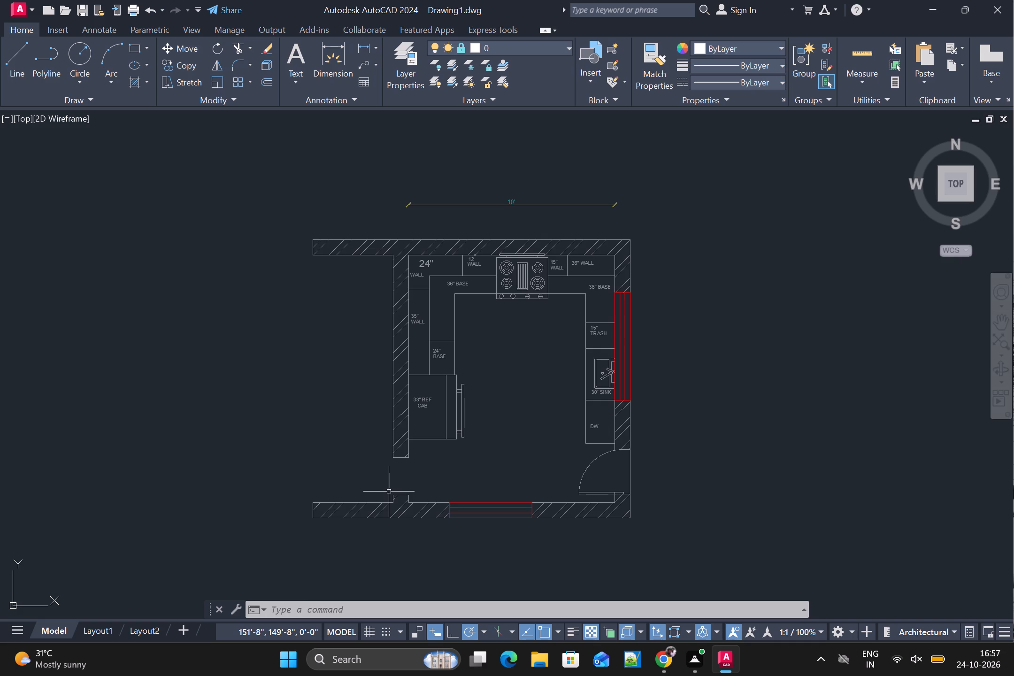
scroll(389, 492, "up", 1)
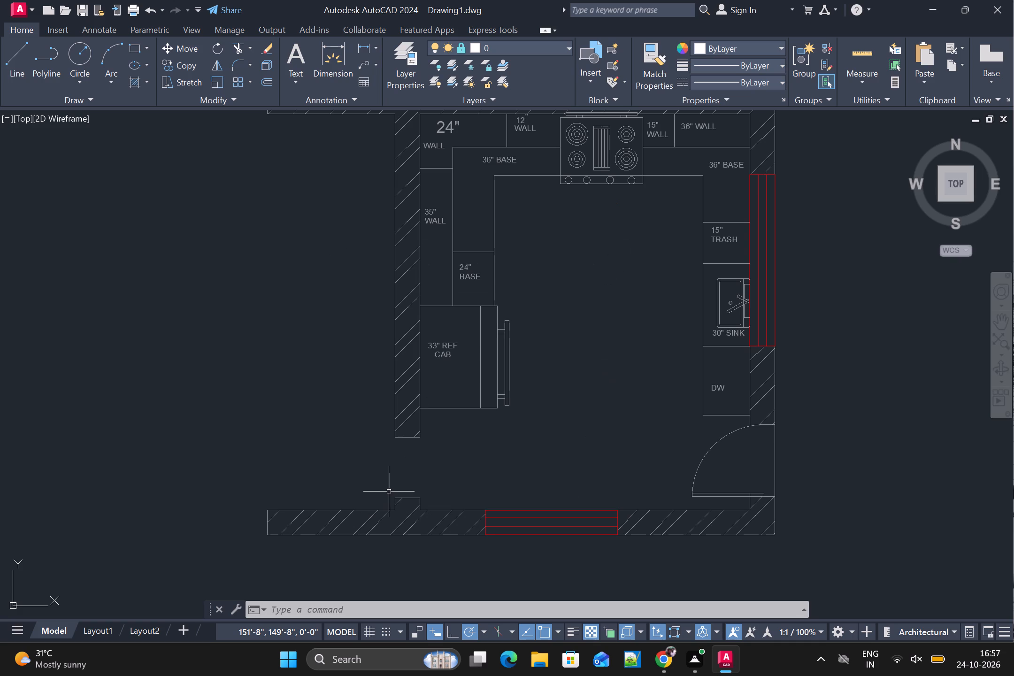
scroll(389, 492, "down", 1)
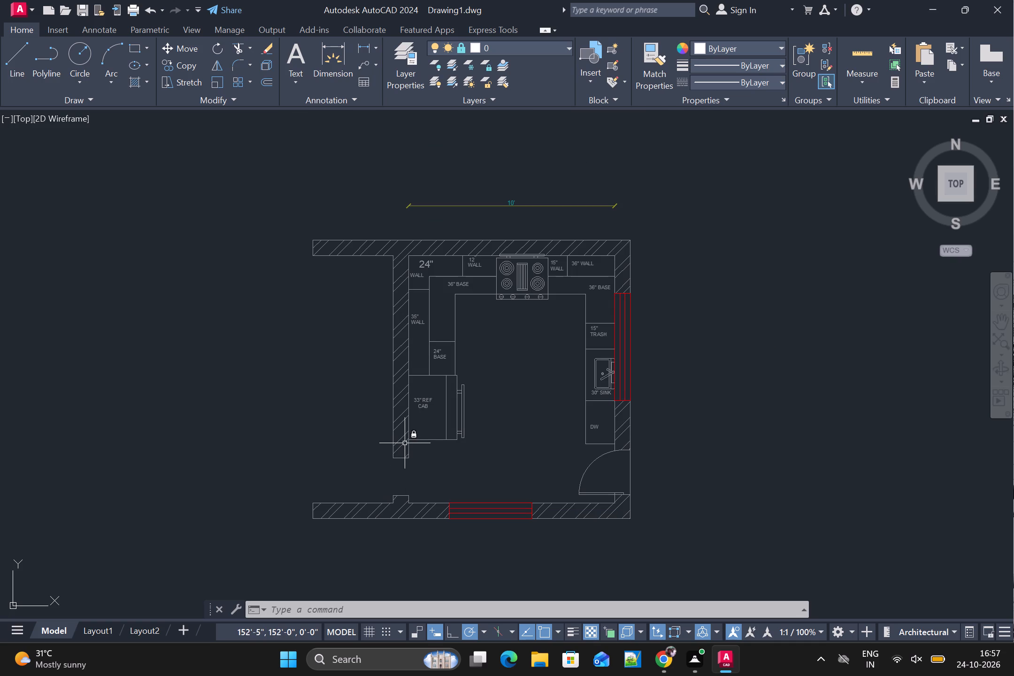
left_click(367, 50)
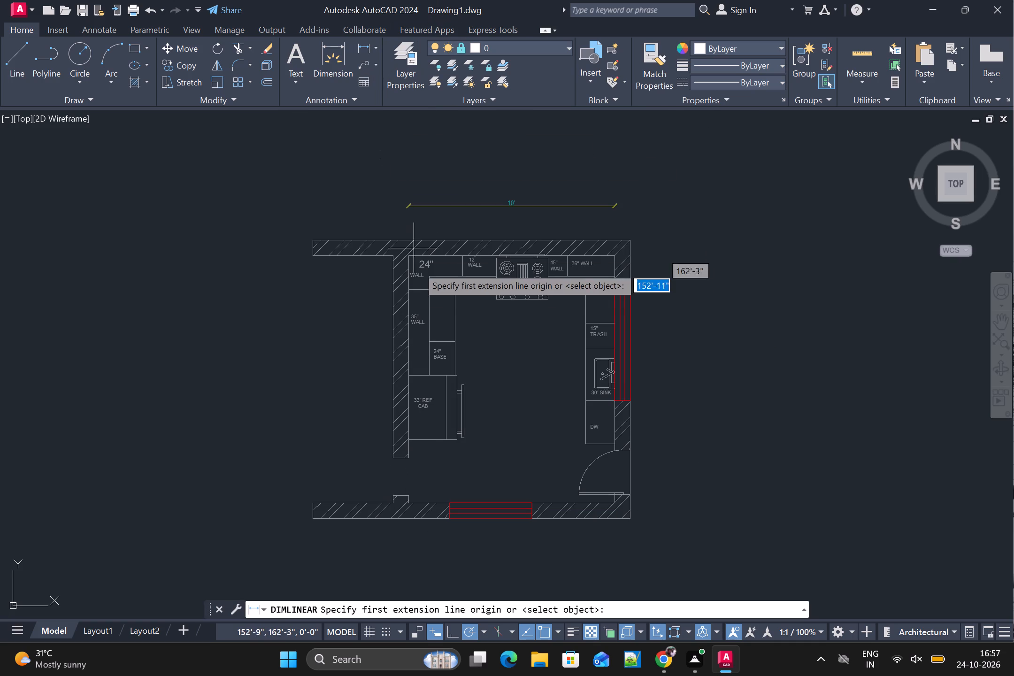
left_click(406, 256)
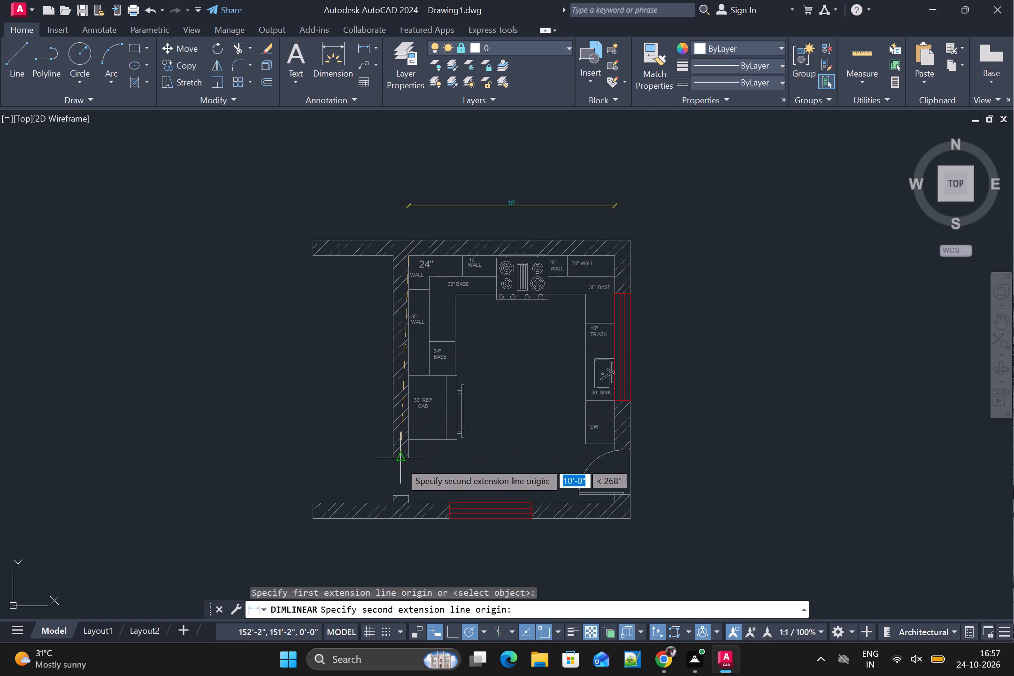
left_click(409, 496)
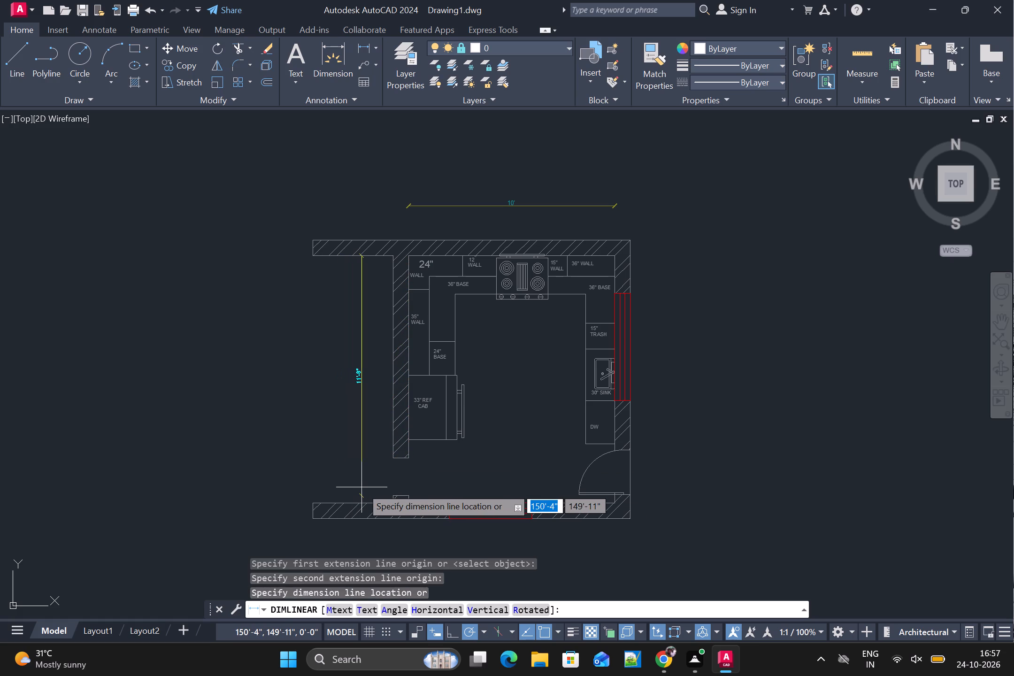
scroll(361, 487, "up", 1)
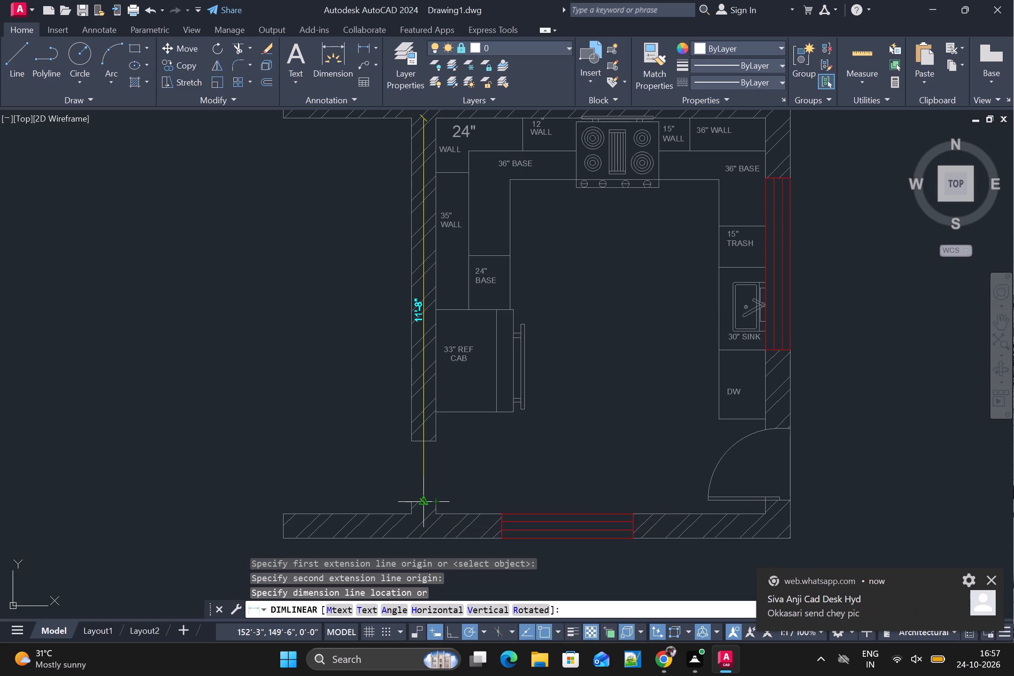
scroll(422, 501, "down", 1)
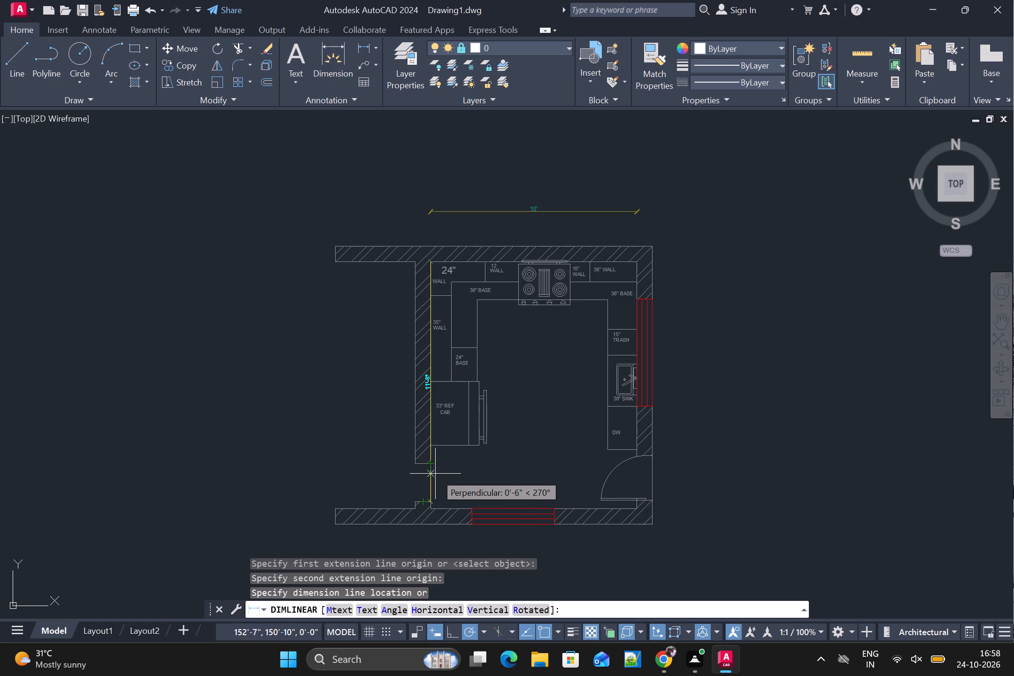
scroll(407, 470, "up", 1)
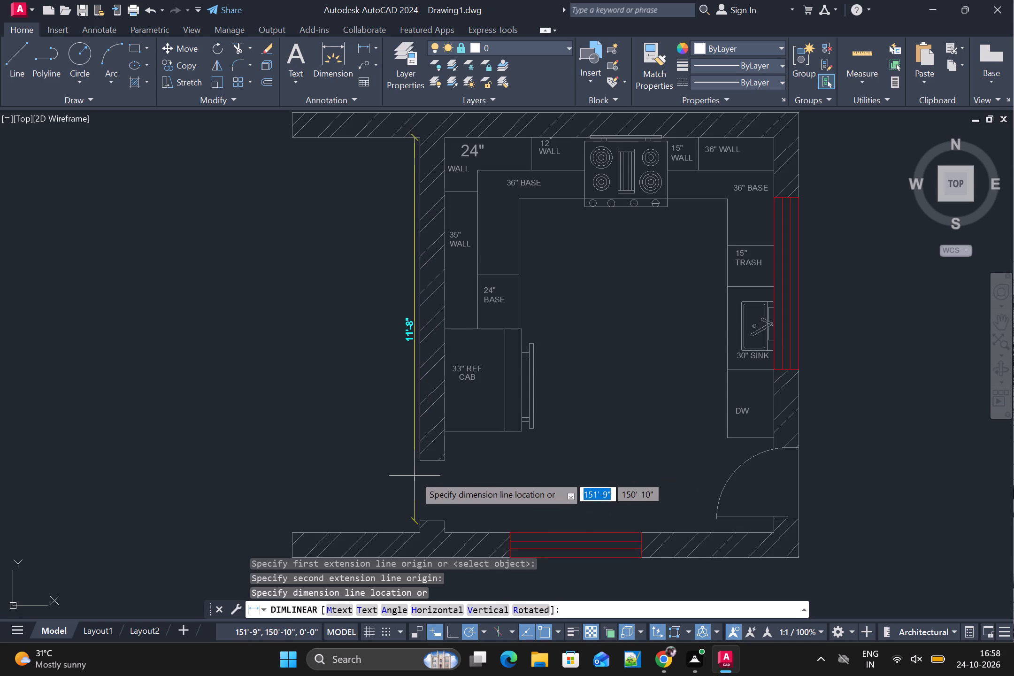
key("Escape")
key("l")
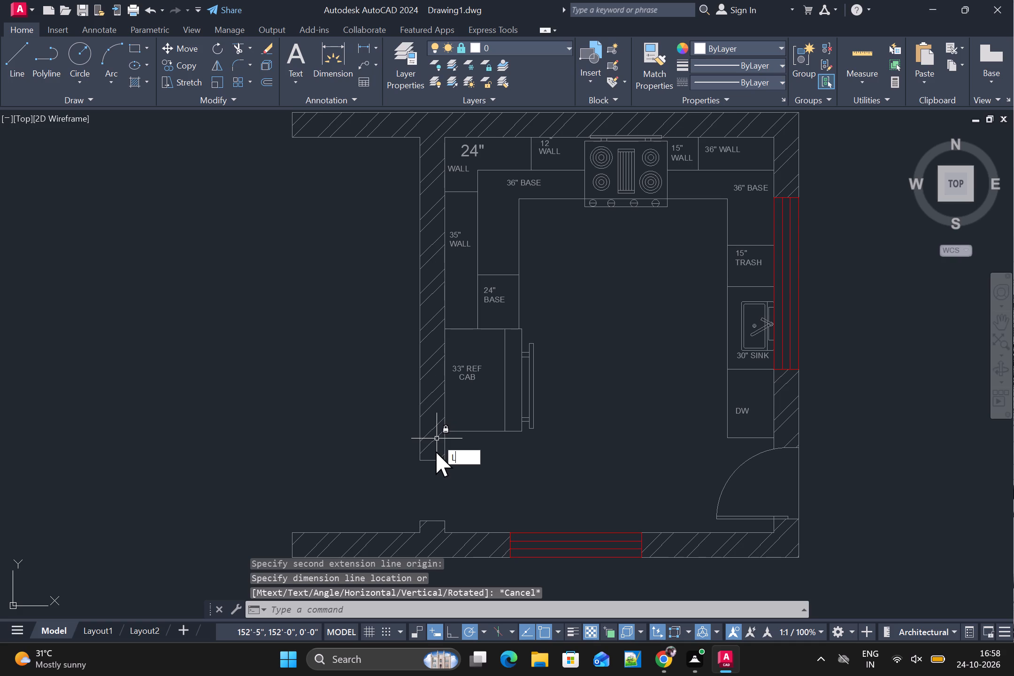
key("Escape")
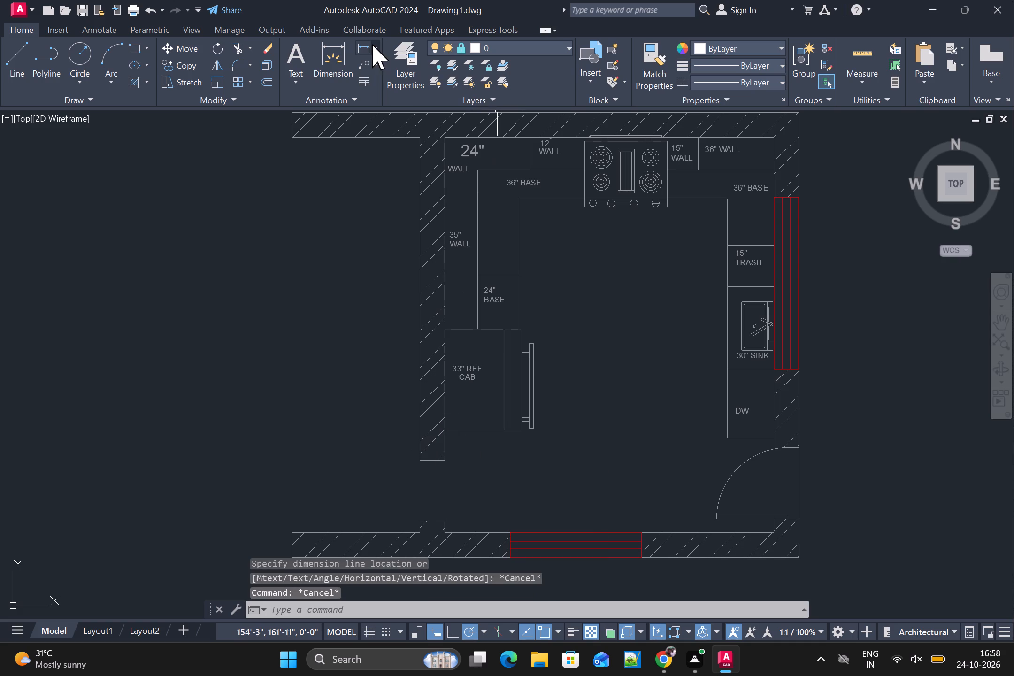
Add a vertical linear dimension between the top and bottom walls' inner faces, placed just outside the left wall.
left_click(364, 44)
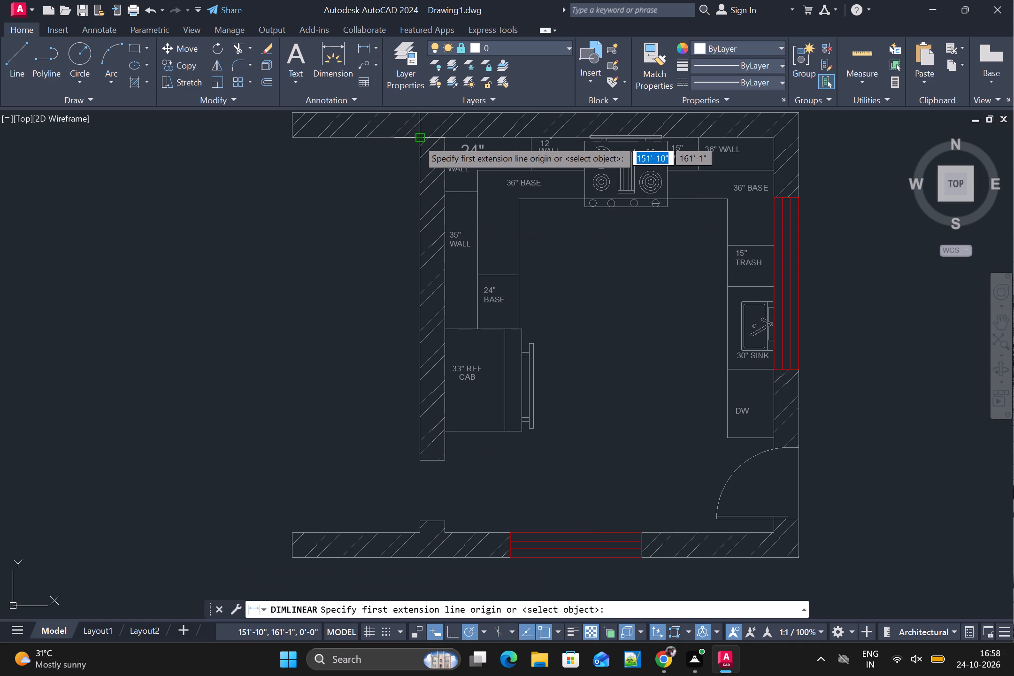
left_click(417, 138)
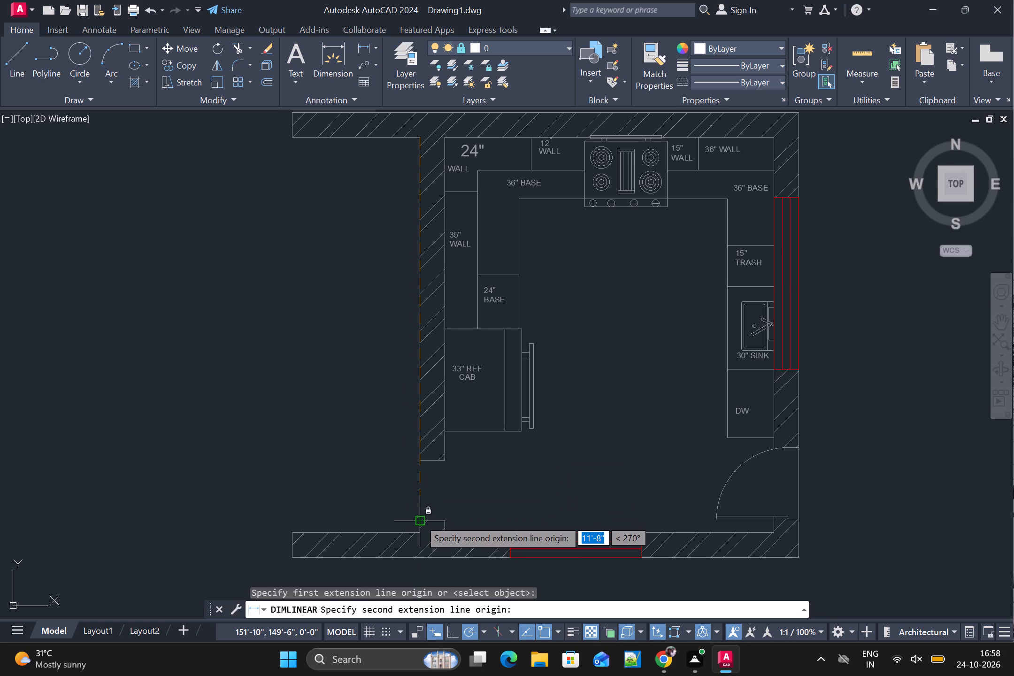
scroll(419, 519, "up", 1)
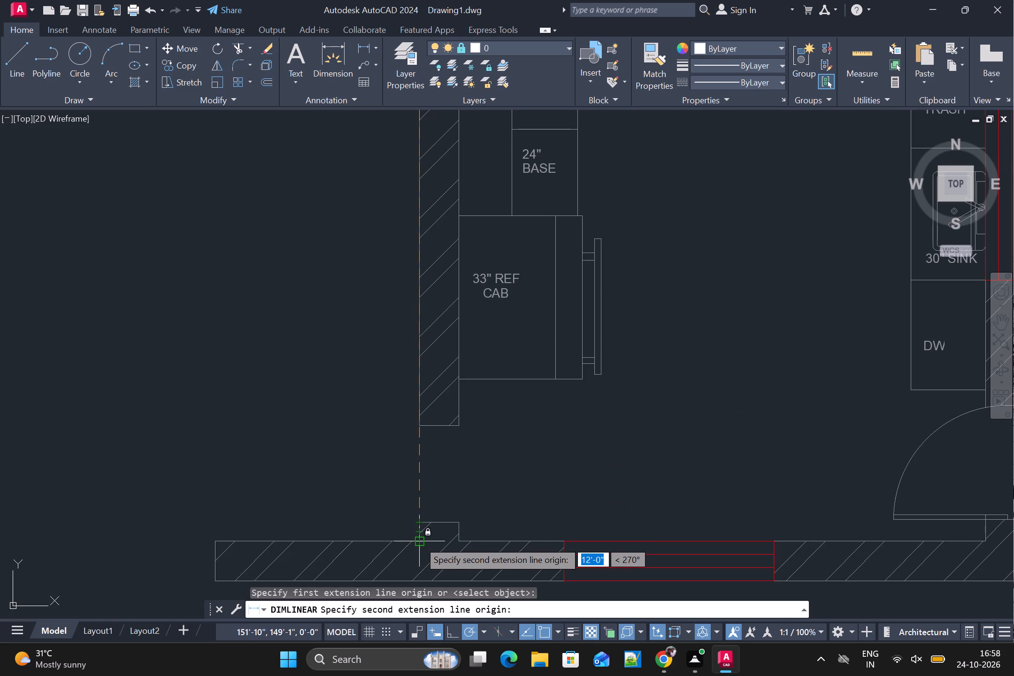
left_click(419, 541)
left_click(386, 537)
scroll(404, 541, "down", 2)
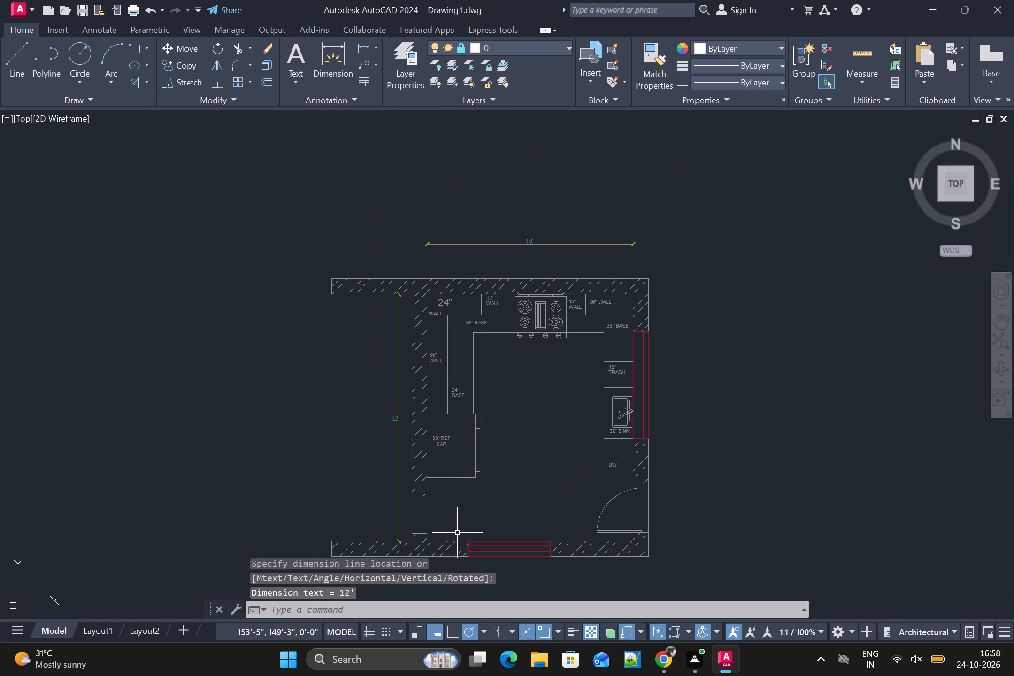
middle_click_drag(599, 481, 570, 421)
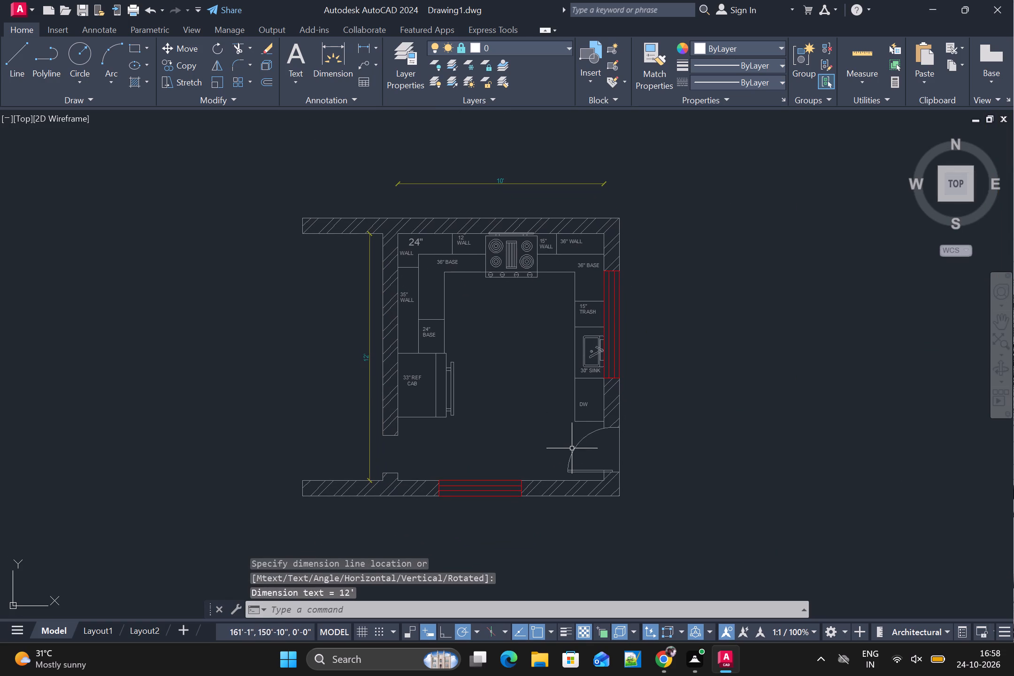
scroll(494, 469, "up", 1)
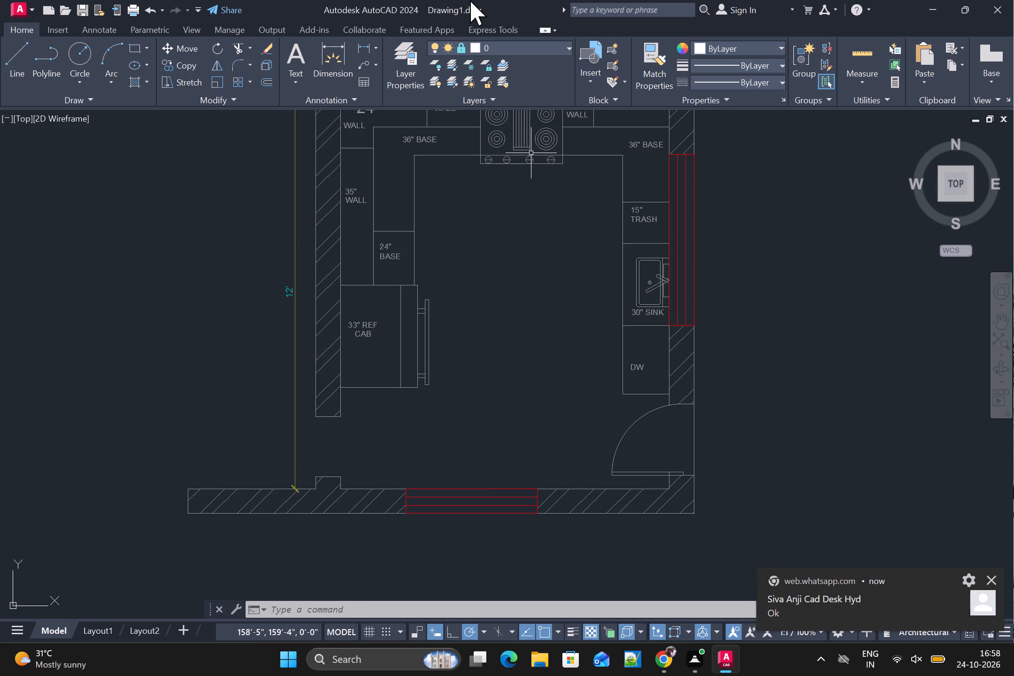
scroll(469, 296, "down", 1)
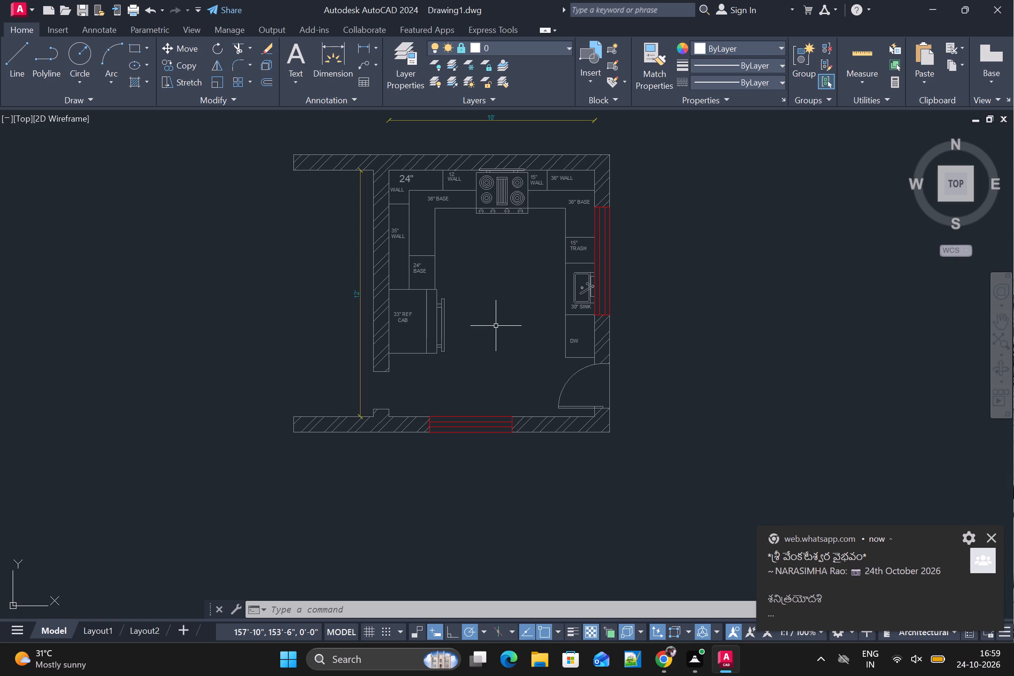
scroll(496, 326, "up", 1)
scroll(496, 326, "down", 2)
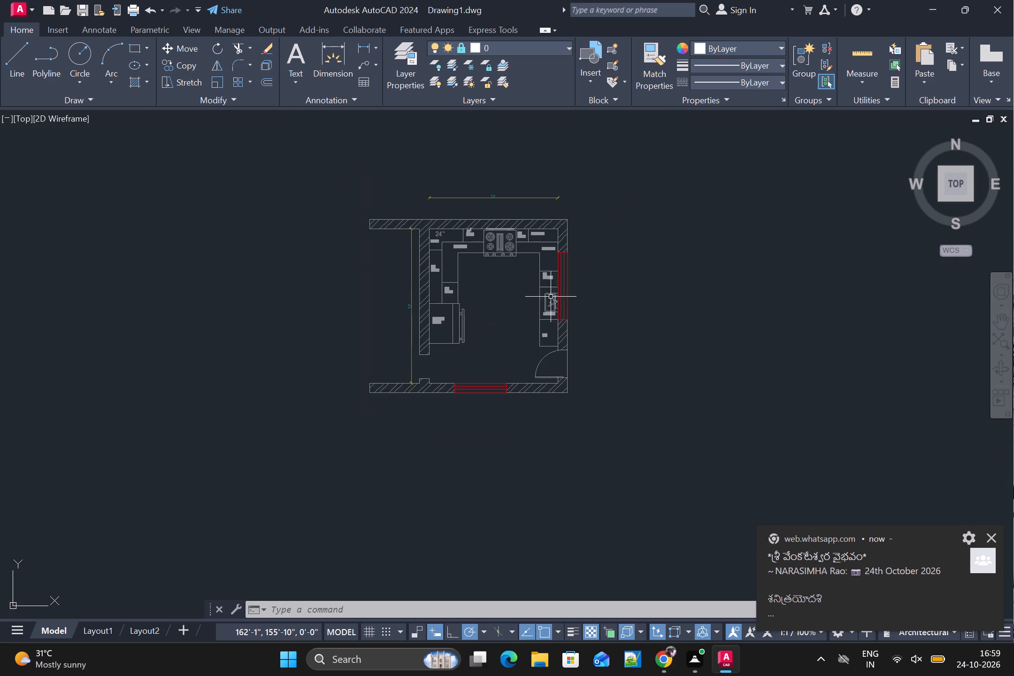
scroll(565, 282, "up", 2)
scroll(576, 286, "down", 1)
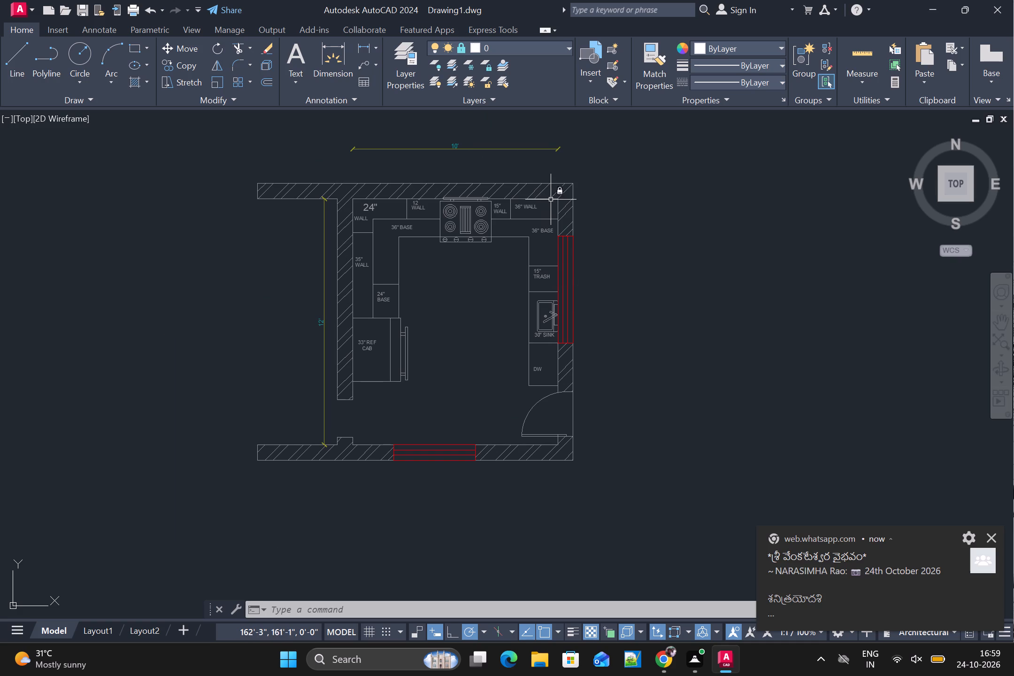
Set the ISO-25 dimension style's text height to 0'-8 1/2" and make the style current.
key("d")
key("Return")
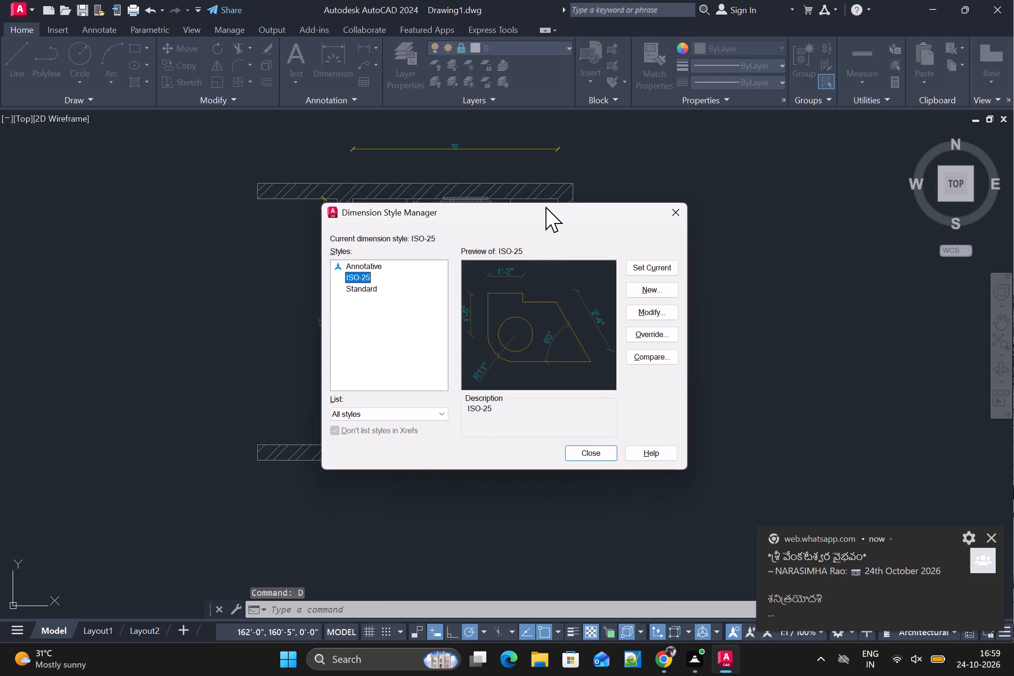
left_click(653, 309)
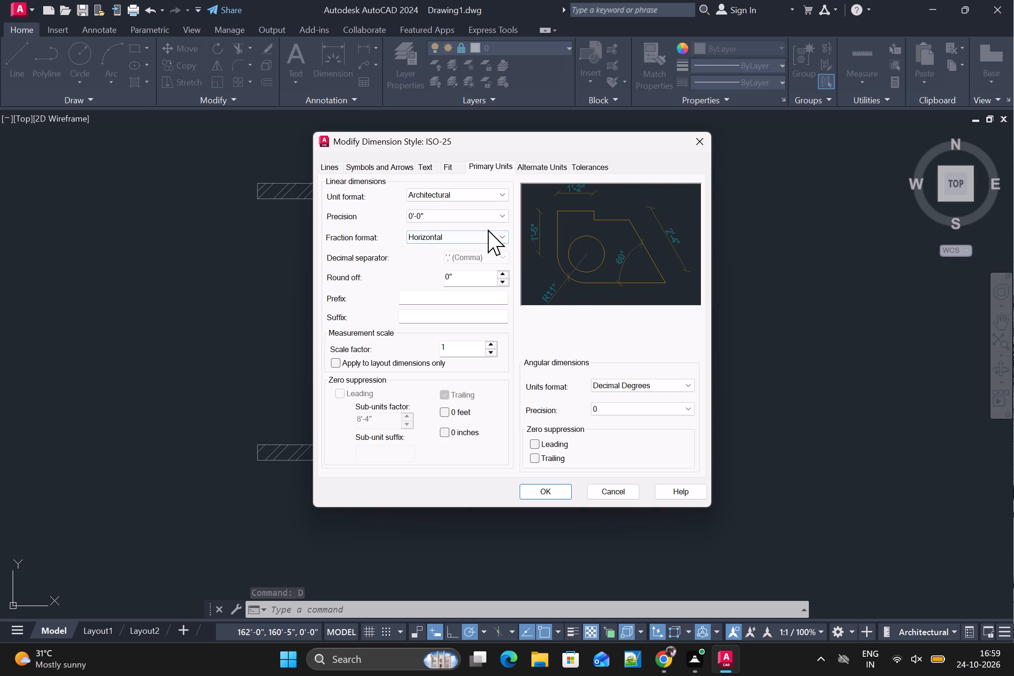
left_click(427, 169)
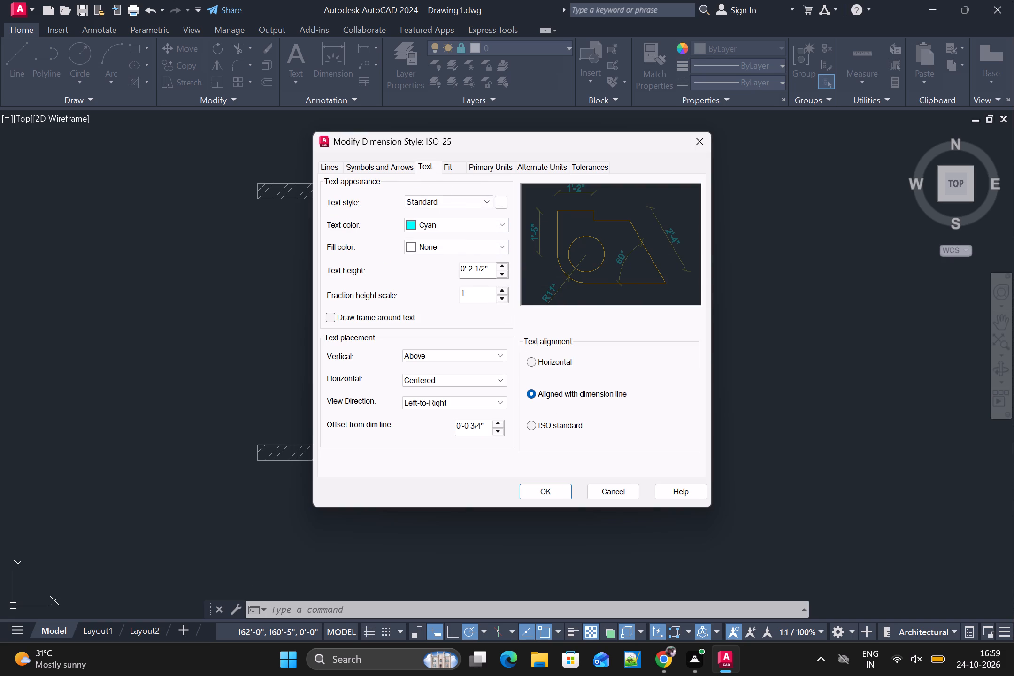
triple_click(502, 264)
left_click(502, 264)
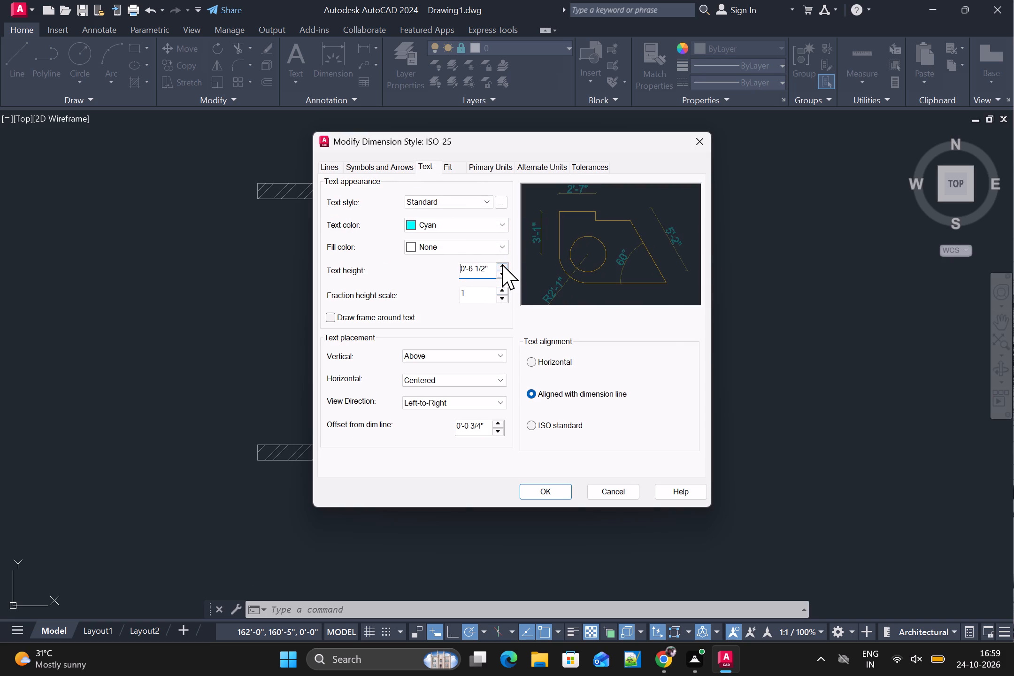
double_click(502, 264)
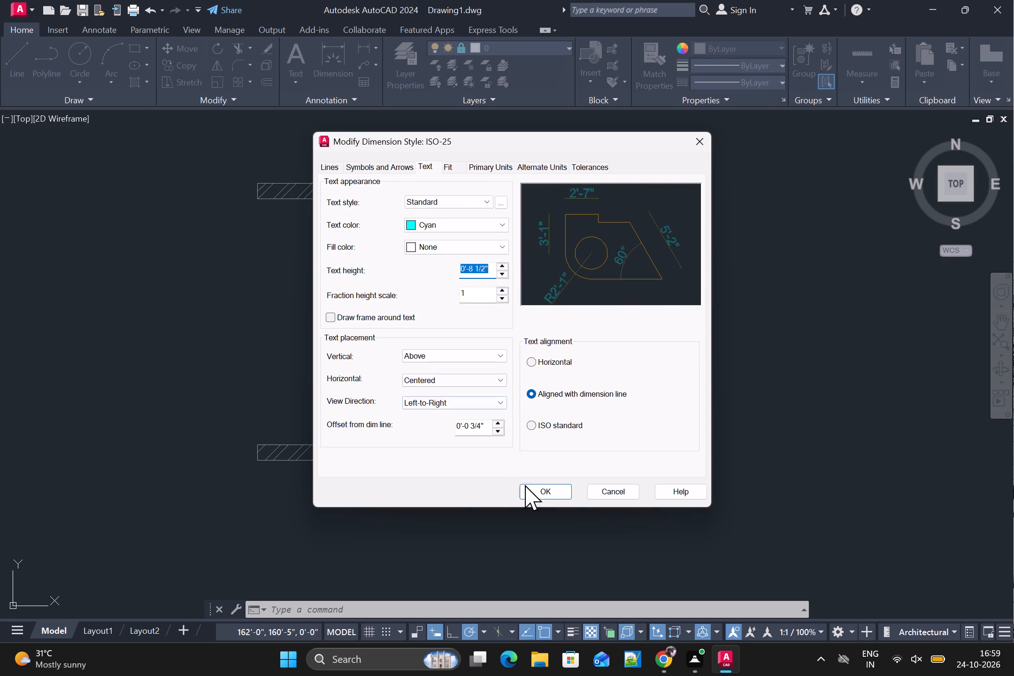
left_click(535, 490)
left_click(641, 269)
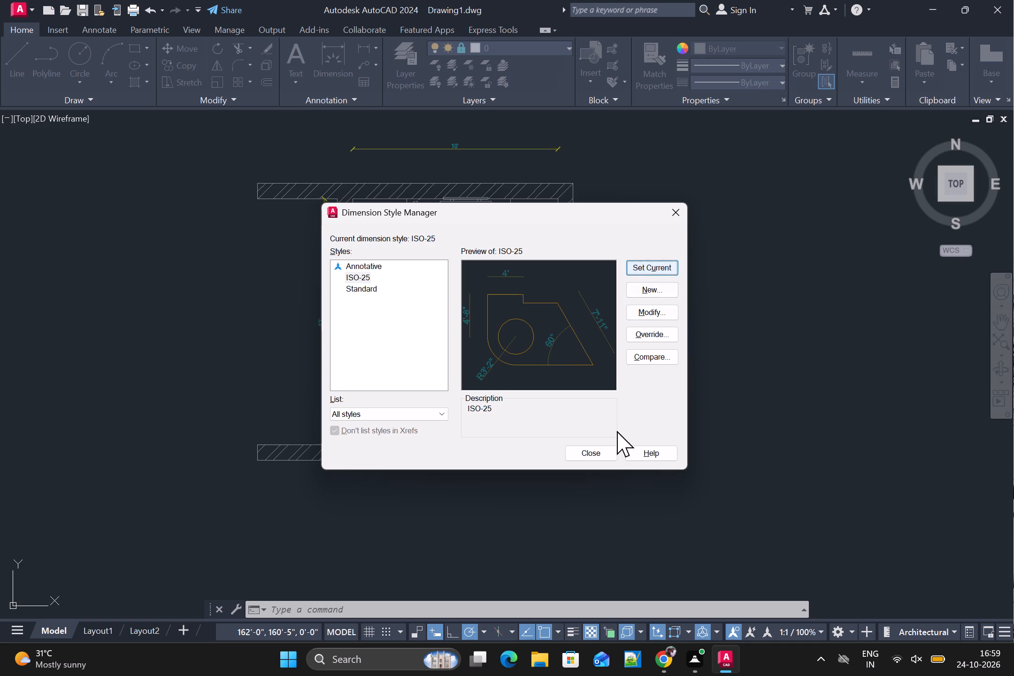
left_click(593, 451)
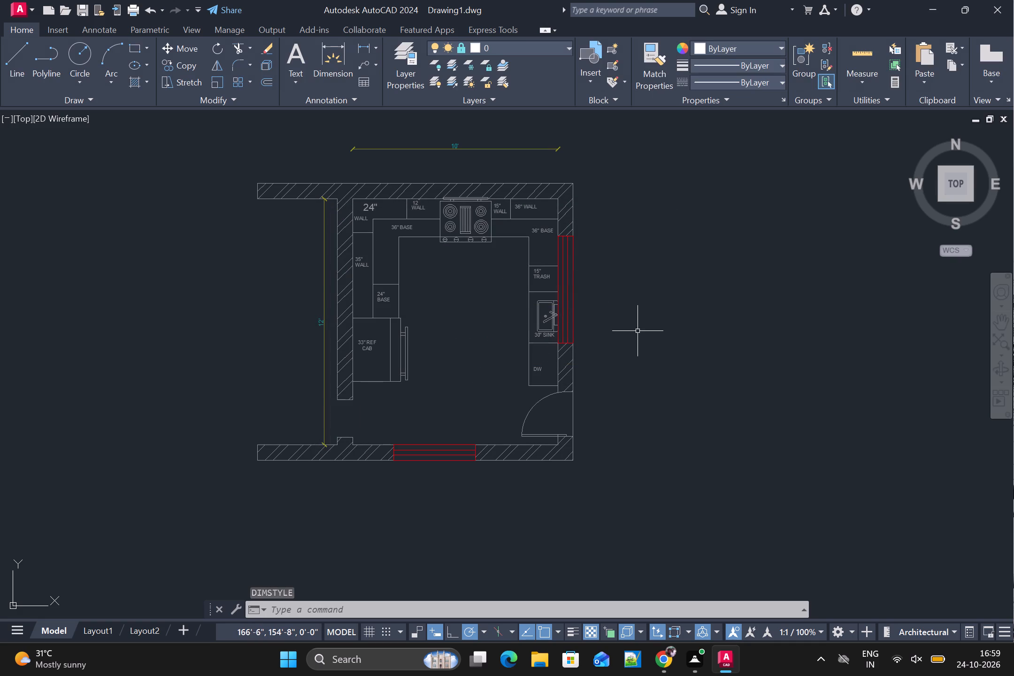
Set the ISO-25 dimension style's text height to 1'-1 1/2" and make the style current.
key("d")
key("shift+Return")
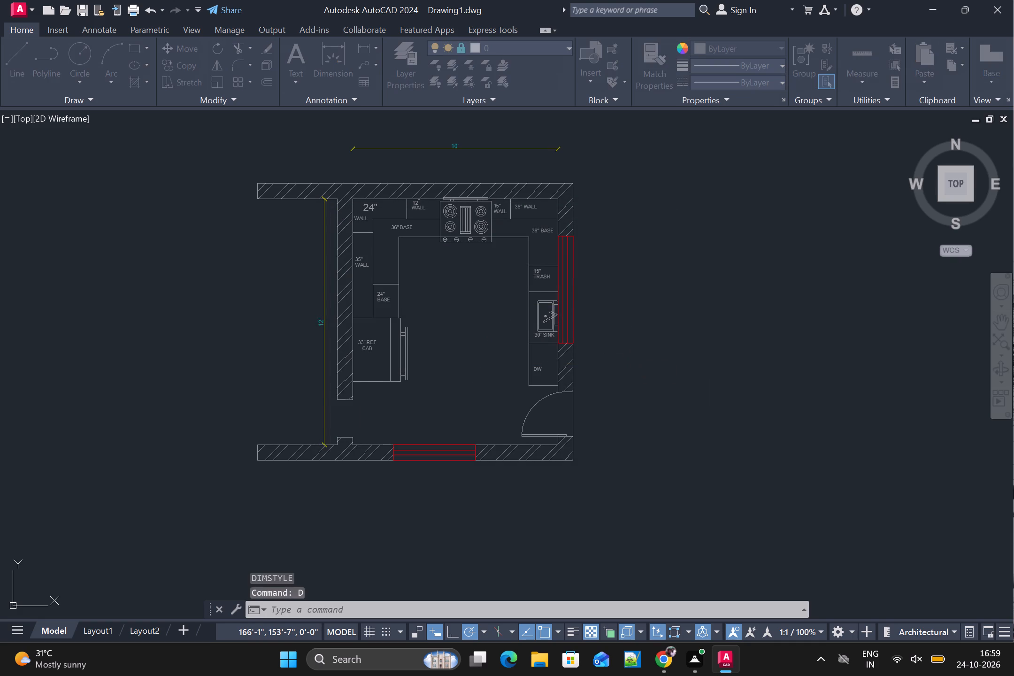
left_click(650, 308)
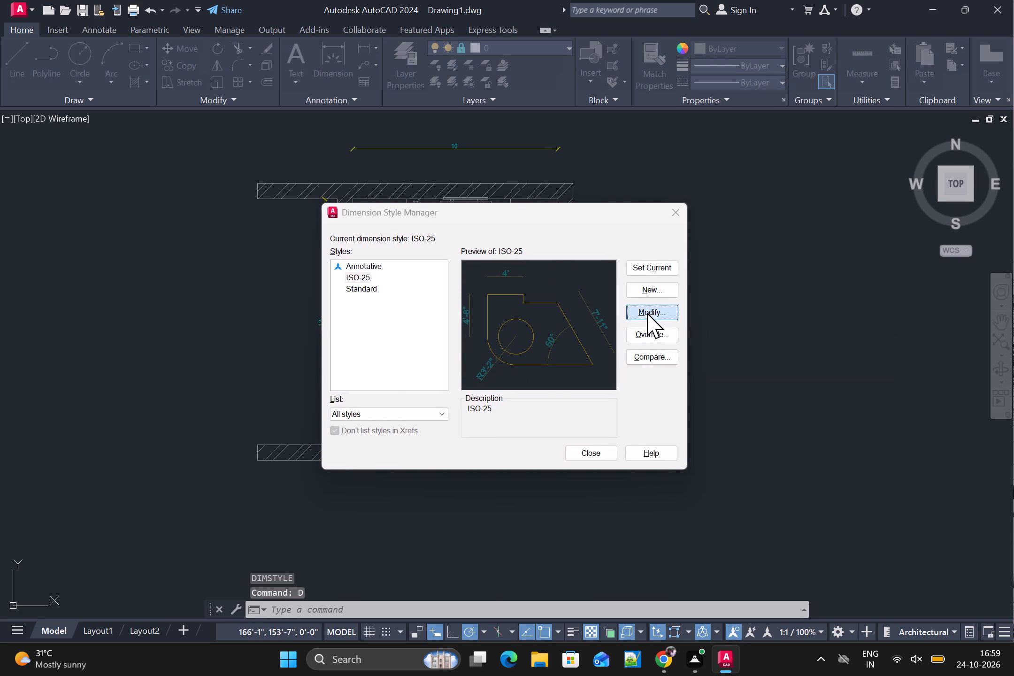
left_click(430, 165)
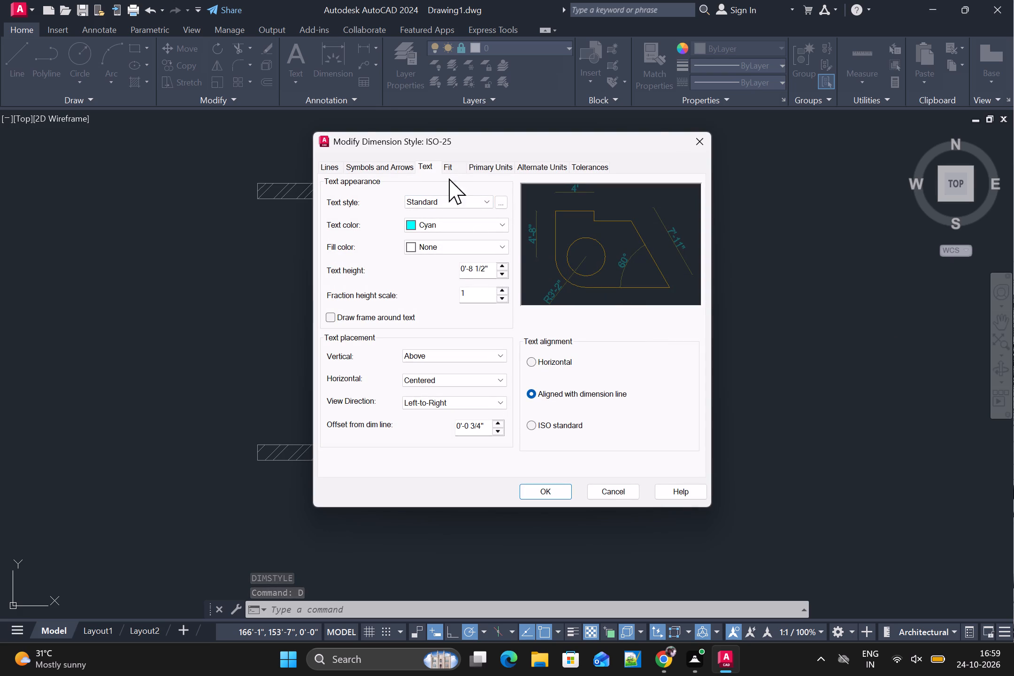
triple_click(505, 266)
double_click(505, 266)
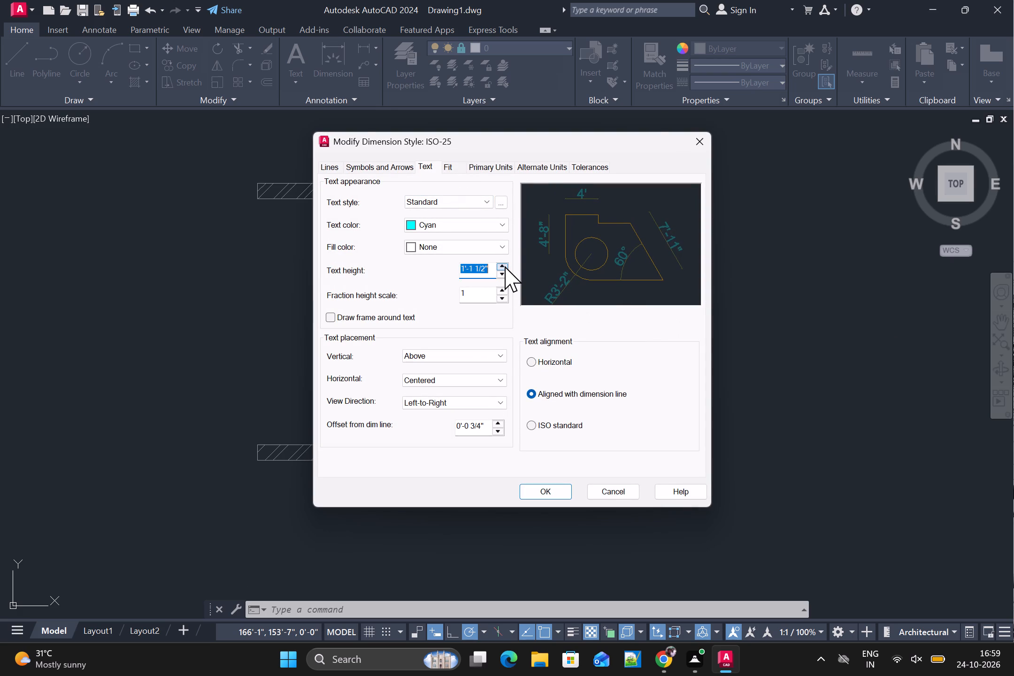
left_click(541, 492)
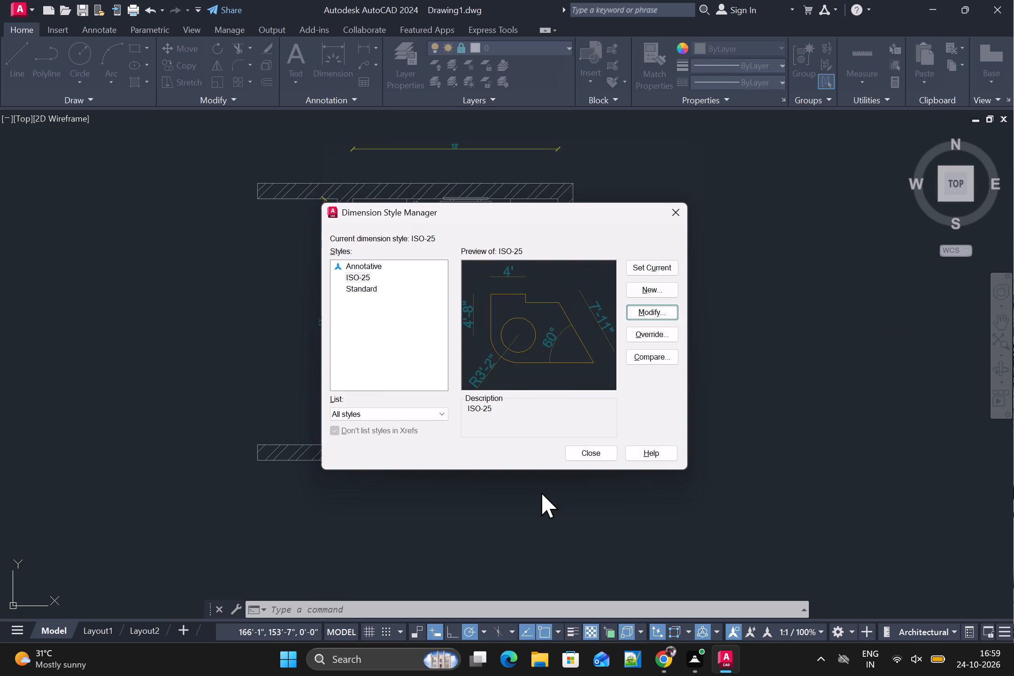
left_click(655, 268)
left_click(599, 453)
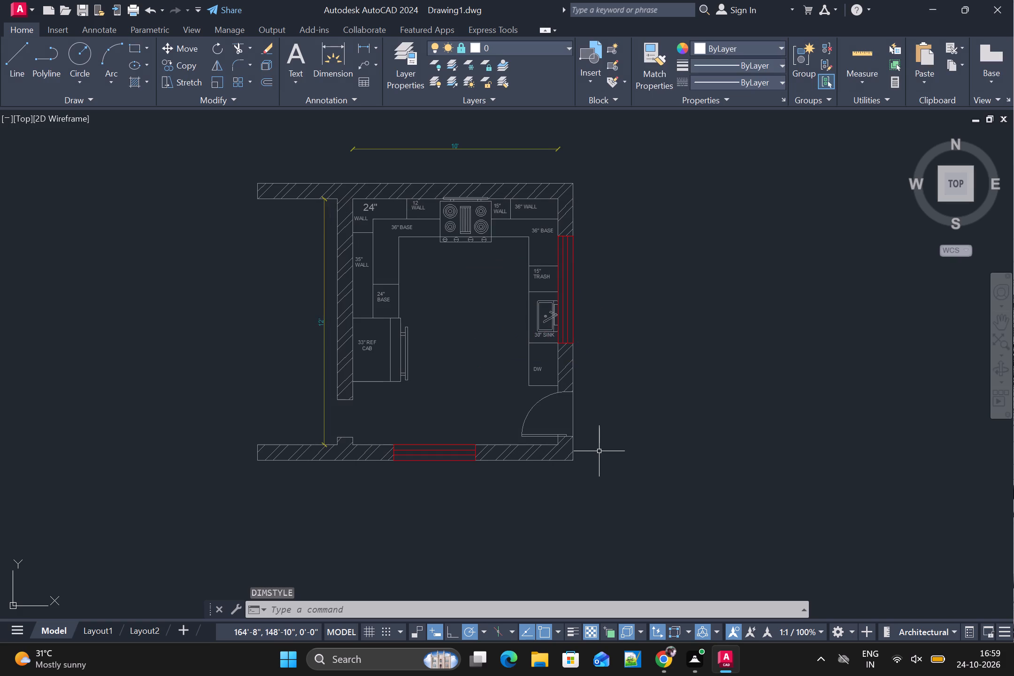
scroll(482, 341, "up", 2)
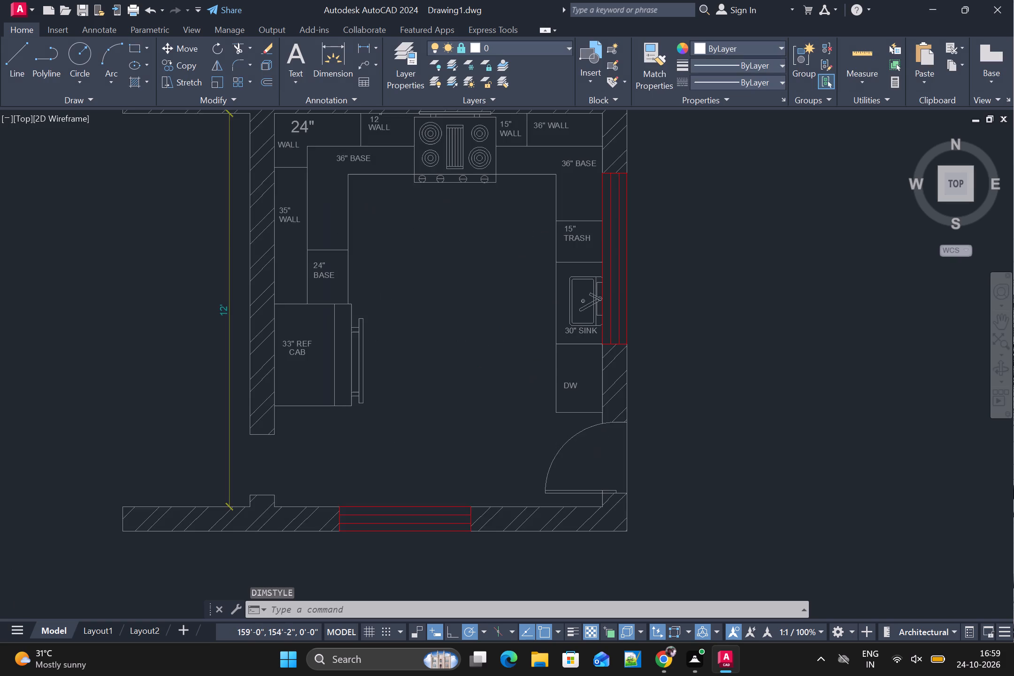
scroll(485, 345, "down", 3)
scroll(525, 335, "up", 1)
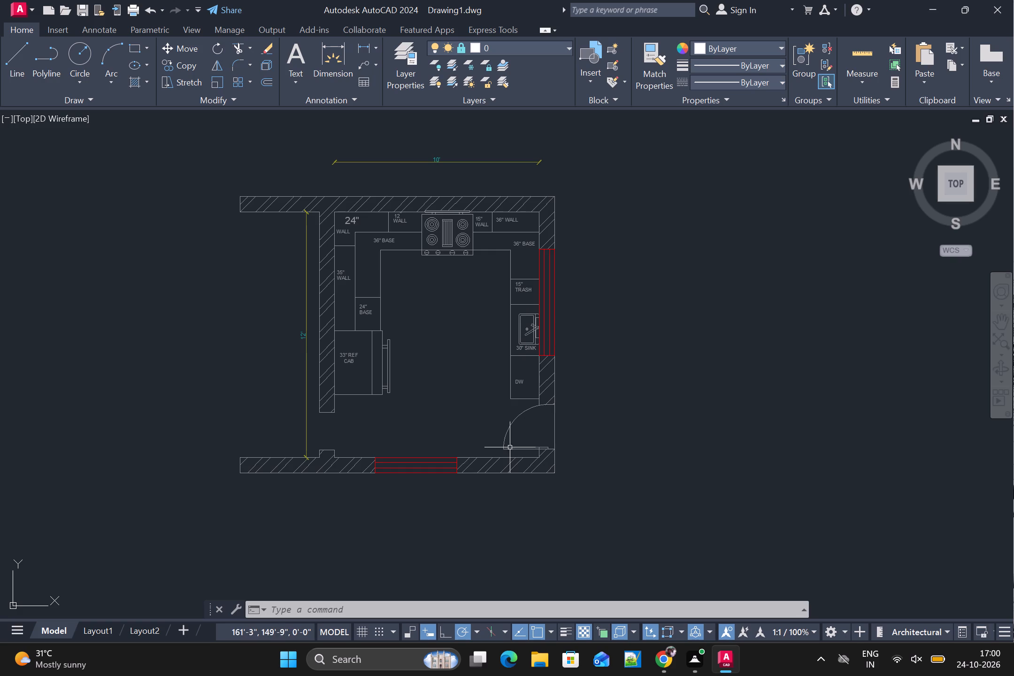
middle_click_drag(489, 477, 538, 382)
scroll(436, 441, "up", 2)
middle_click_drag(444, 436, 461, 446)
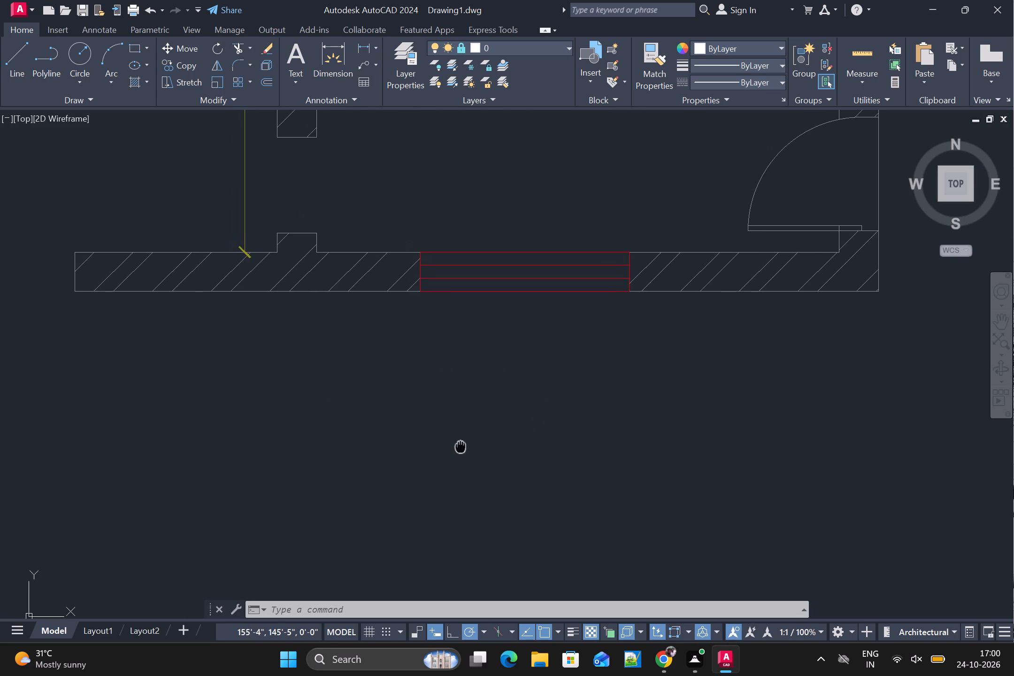
Draw a horizontal line about 8'-11" long below the bottom wall as the drawing title's underline.
middle_click_drag(461, 446, 463, 451)
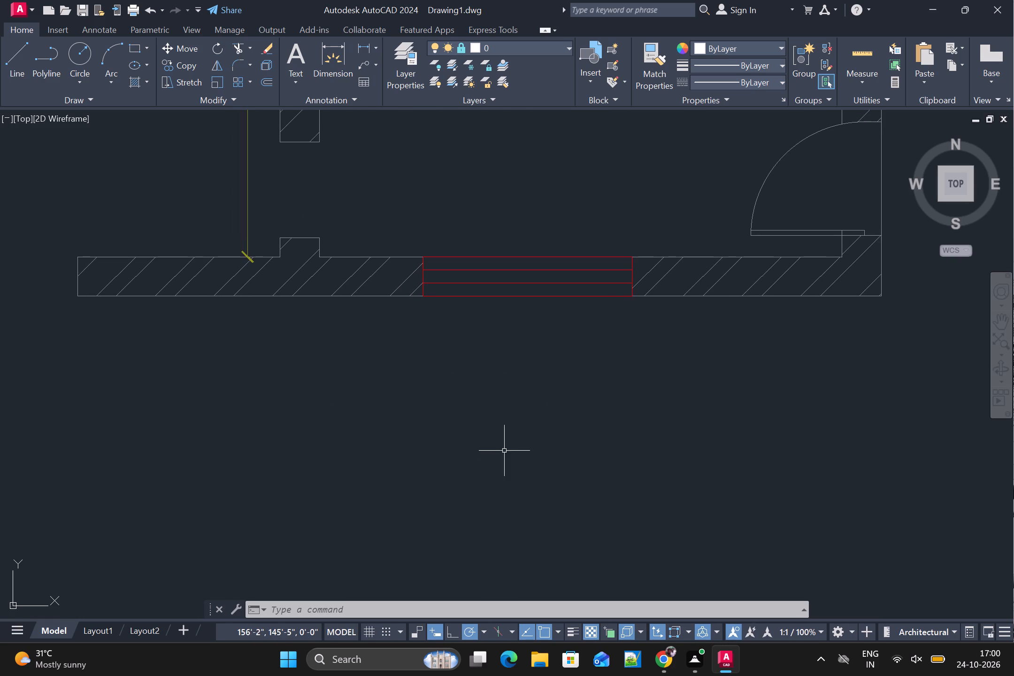
key("l")
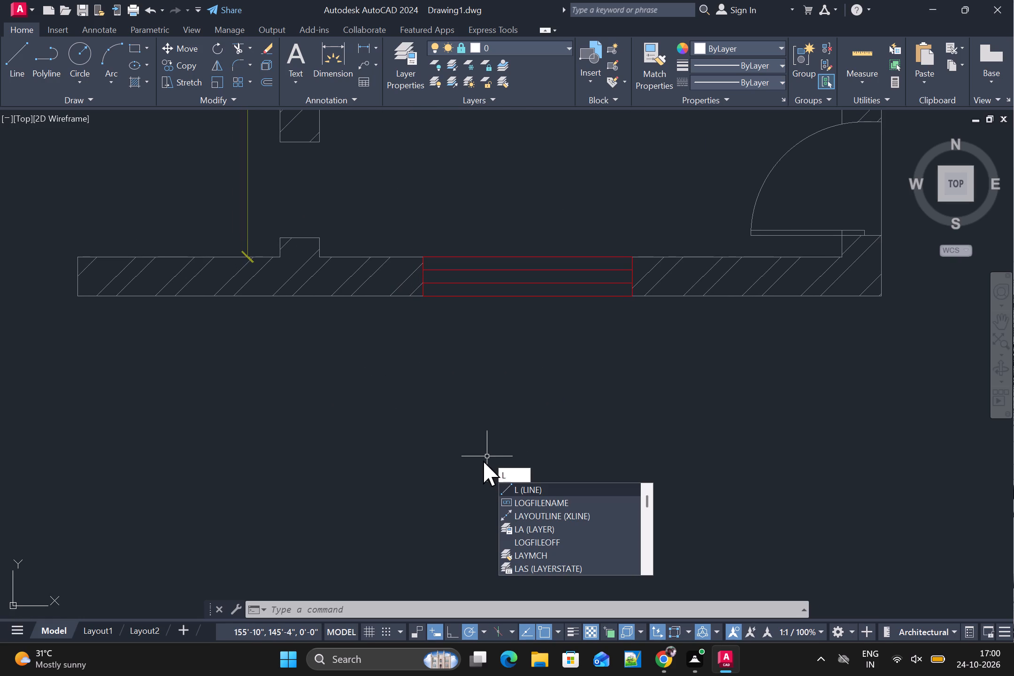
key("Return")
scroll(789, 361, "down", 1)
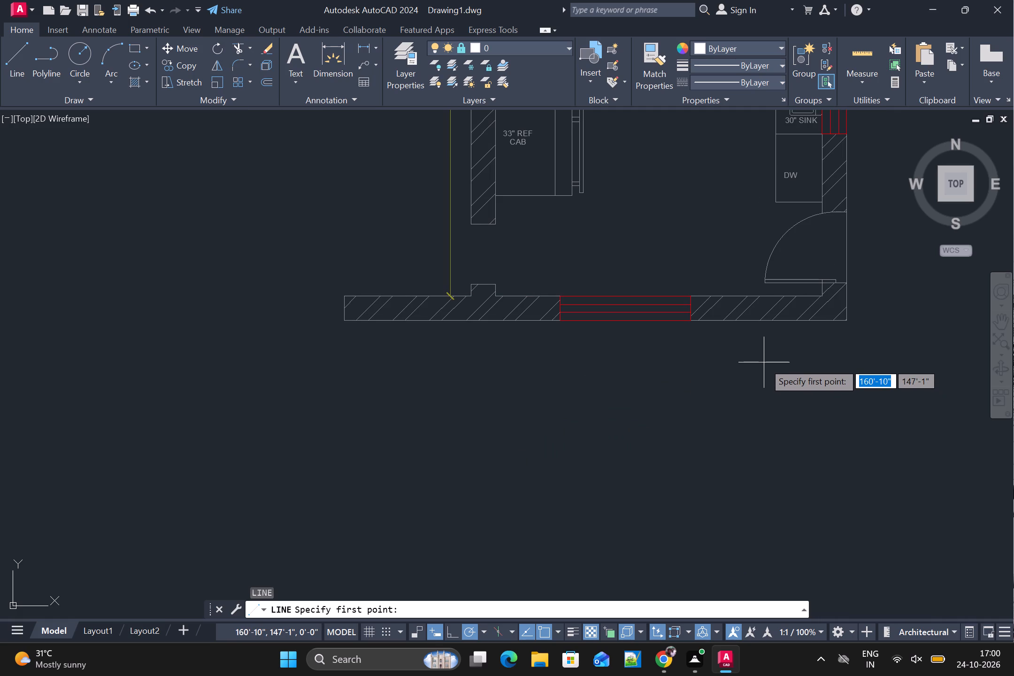
left_click(763, 374)
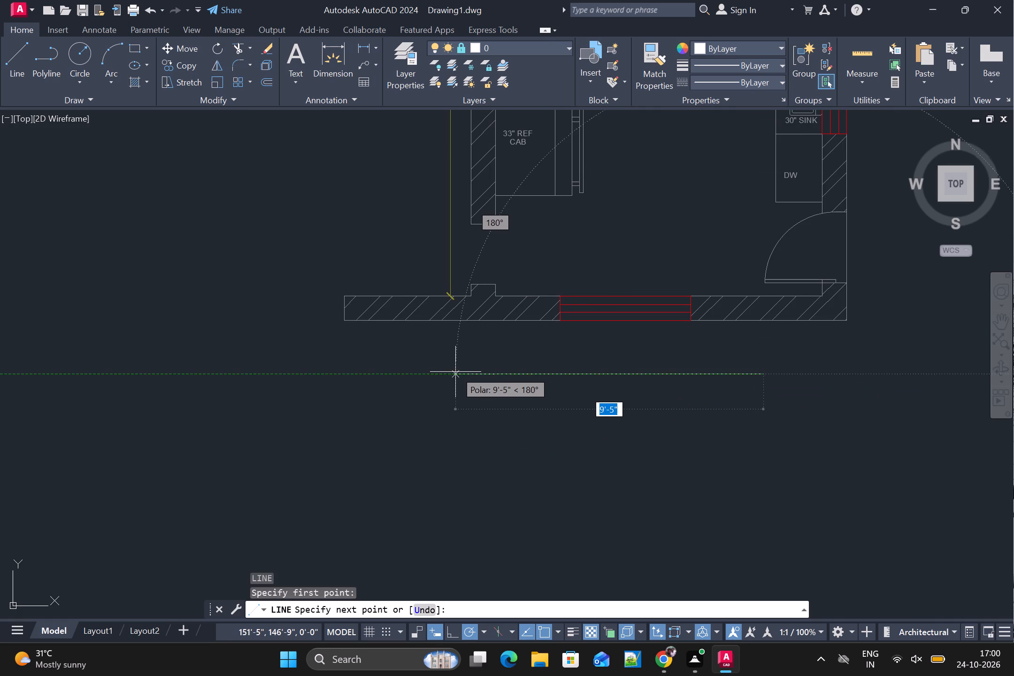
scroll(443, 375, "up", 1)
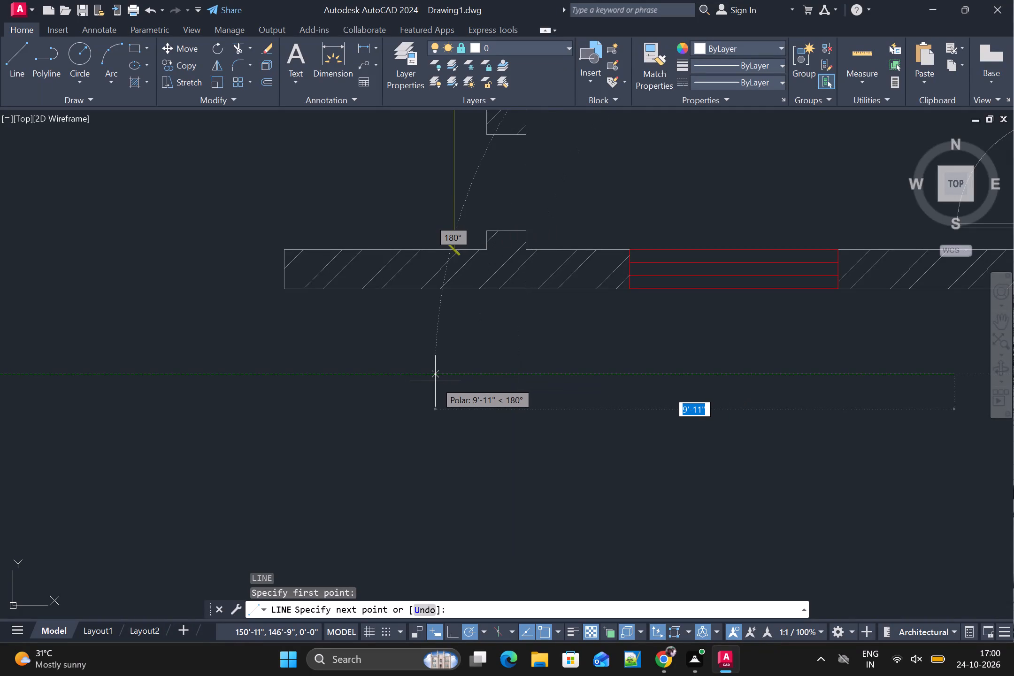
left_click(488, 378)
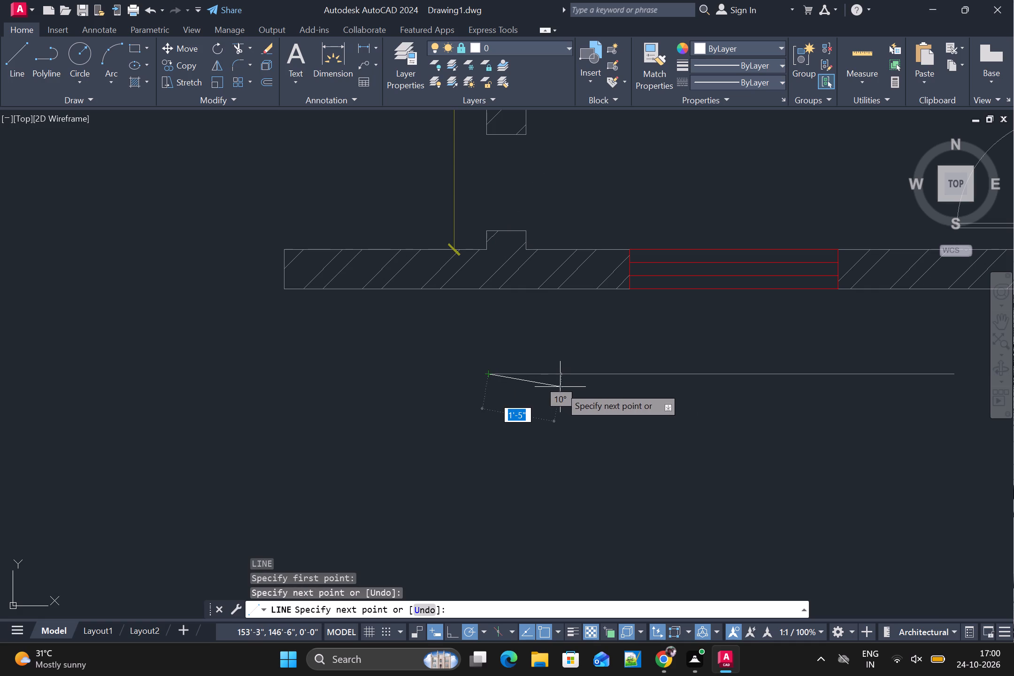
key("space")
Draw a circle of about 1'-4" radius centred on the left end of the title line.
key("c")
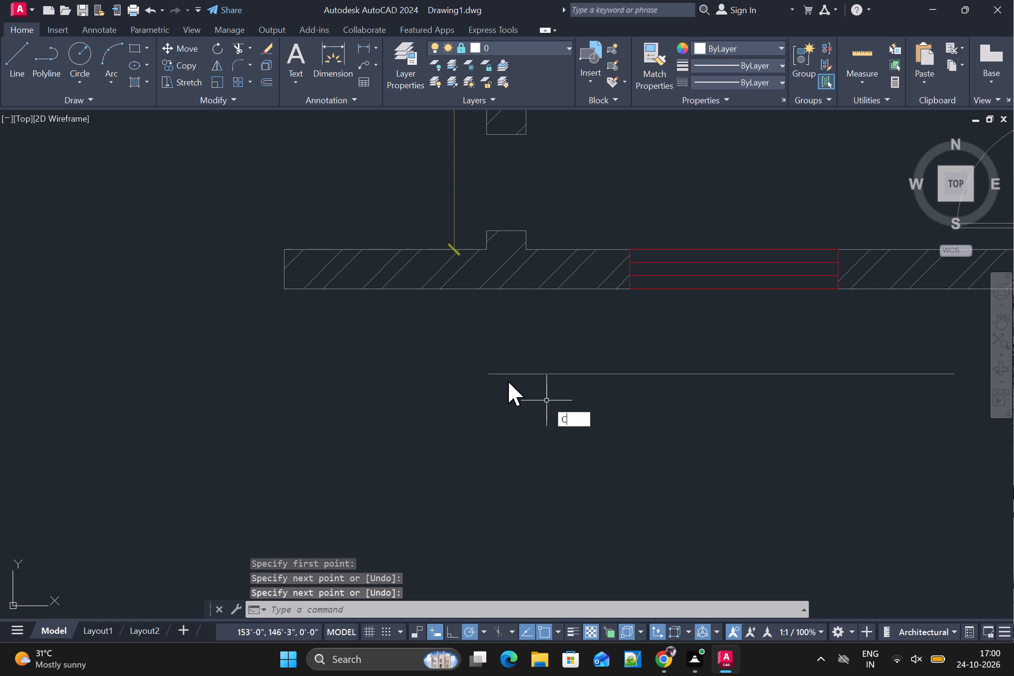
key("space")
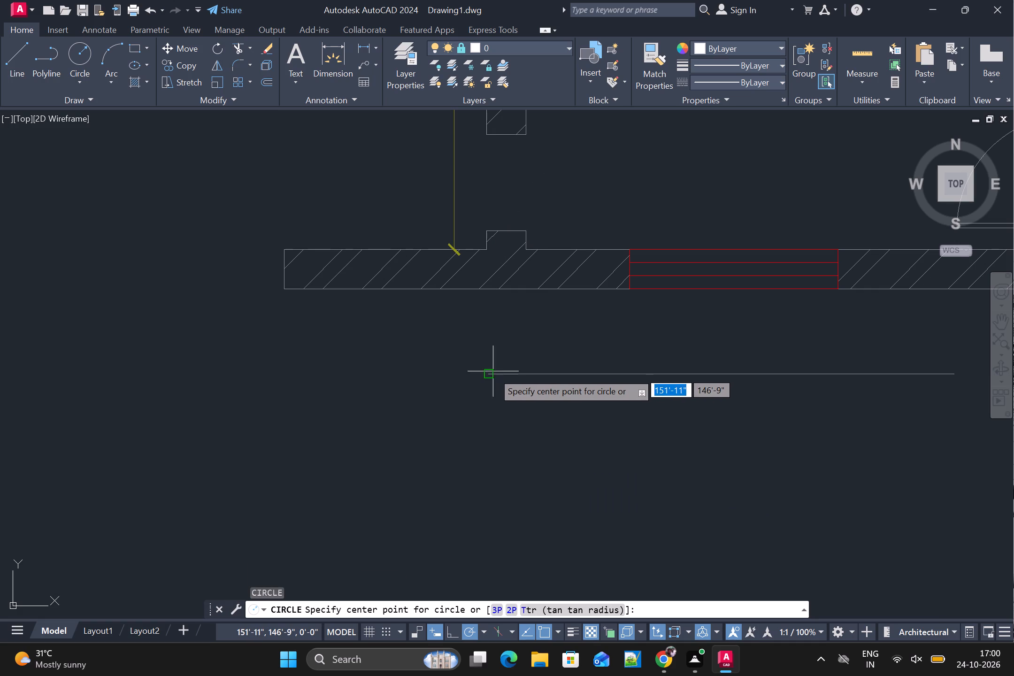
left_click(492, 375)
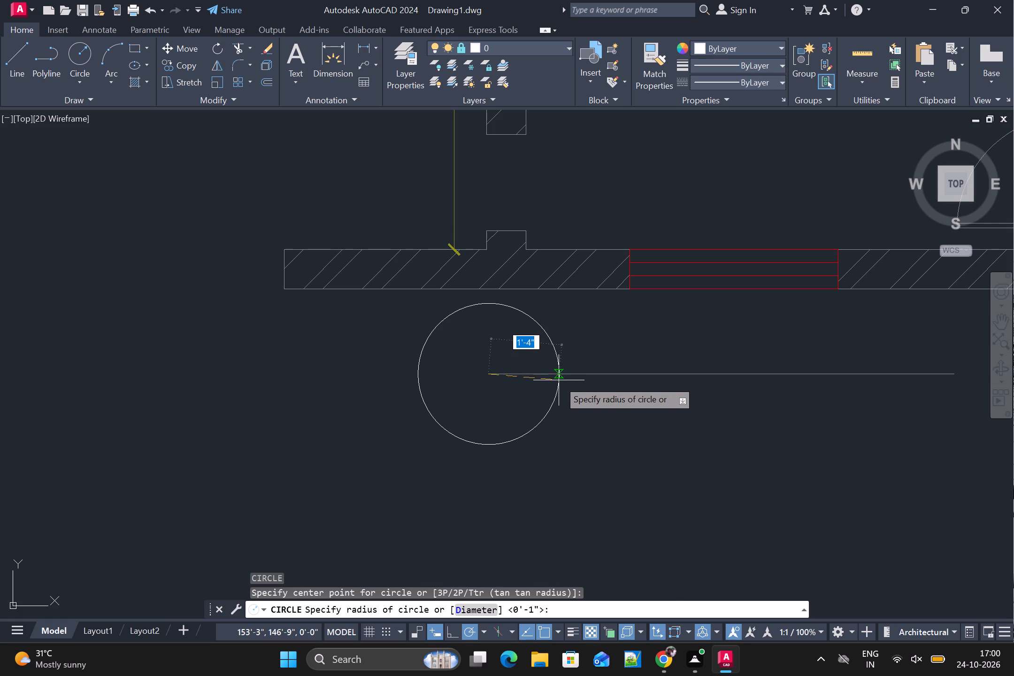
left_click(559, 380)
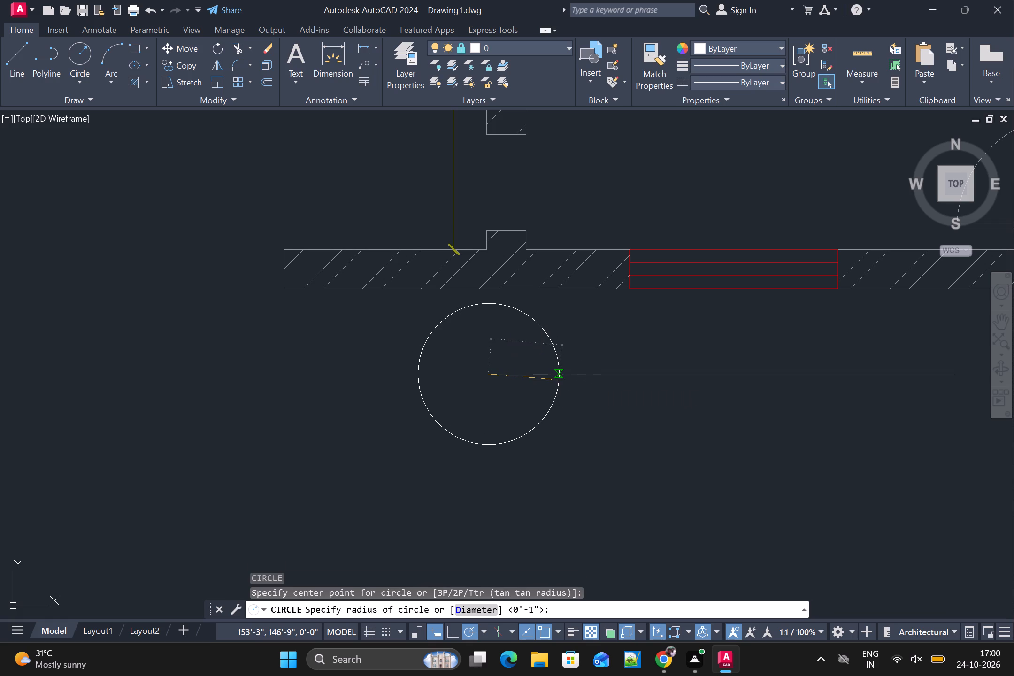
Draw a line from the title circle's centre to its left quadrant, extending the title line across the circle.
scroll(580, 396, "down", 2)
type("L")
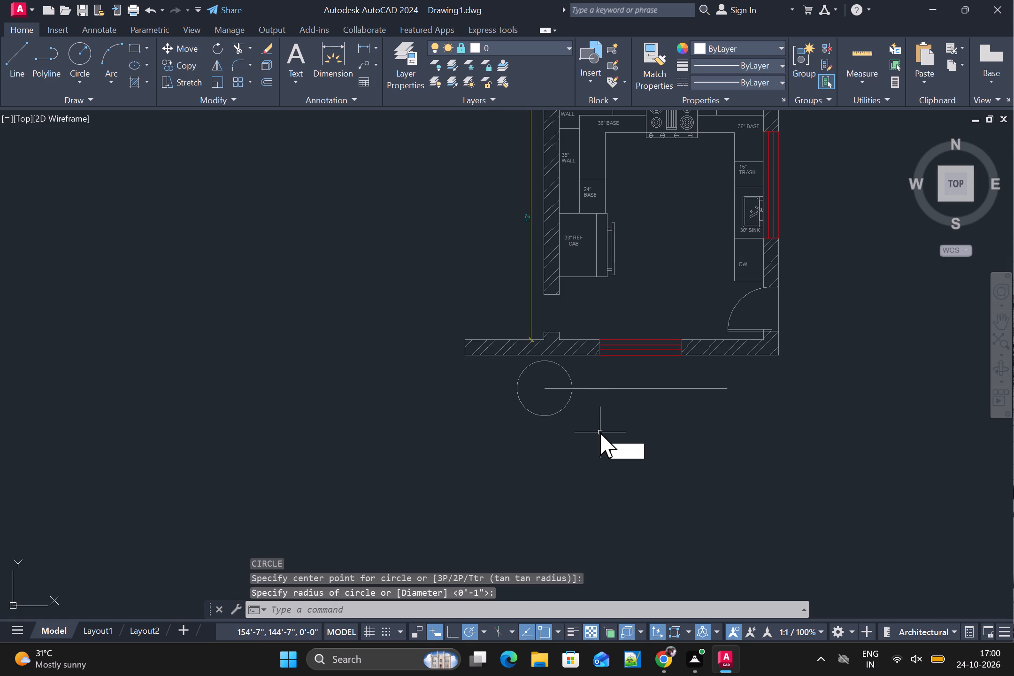
key("space")
left_click(548, 390)
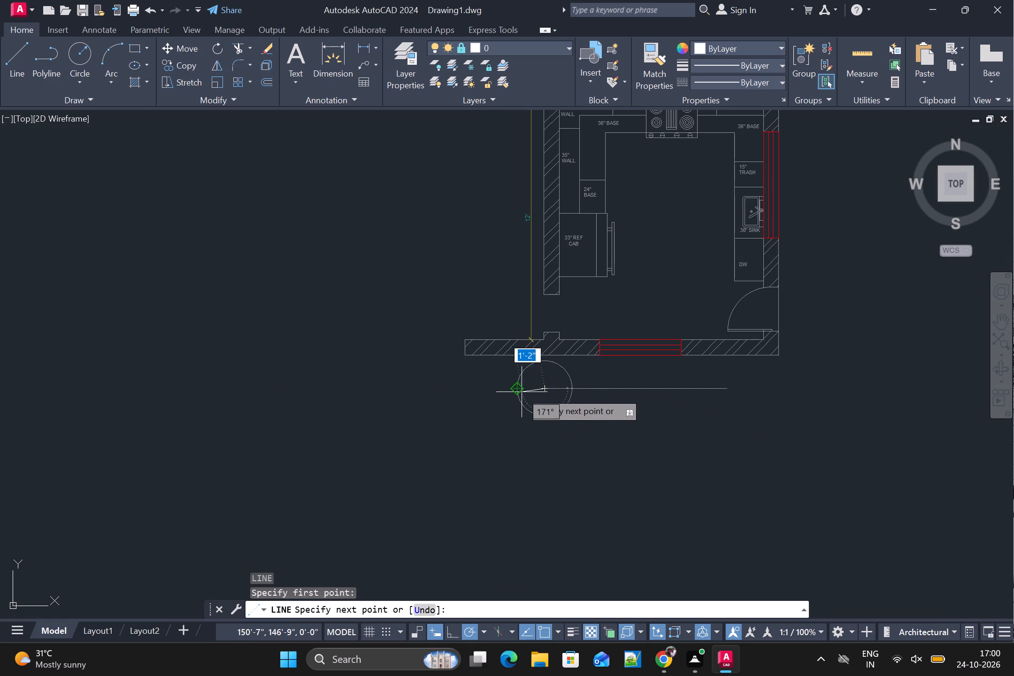
left_click(515, 392)
key("space")
Add the single-line text KITCHEN PLAN just above the title line beside the circle, with a picked height and 0 rotation.
scroll(594, 407, "down", 2)
scroll(618, 409, "up", 1)
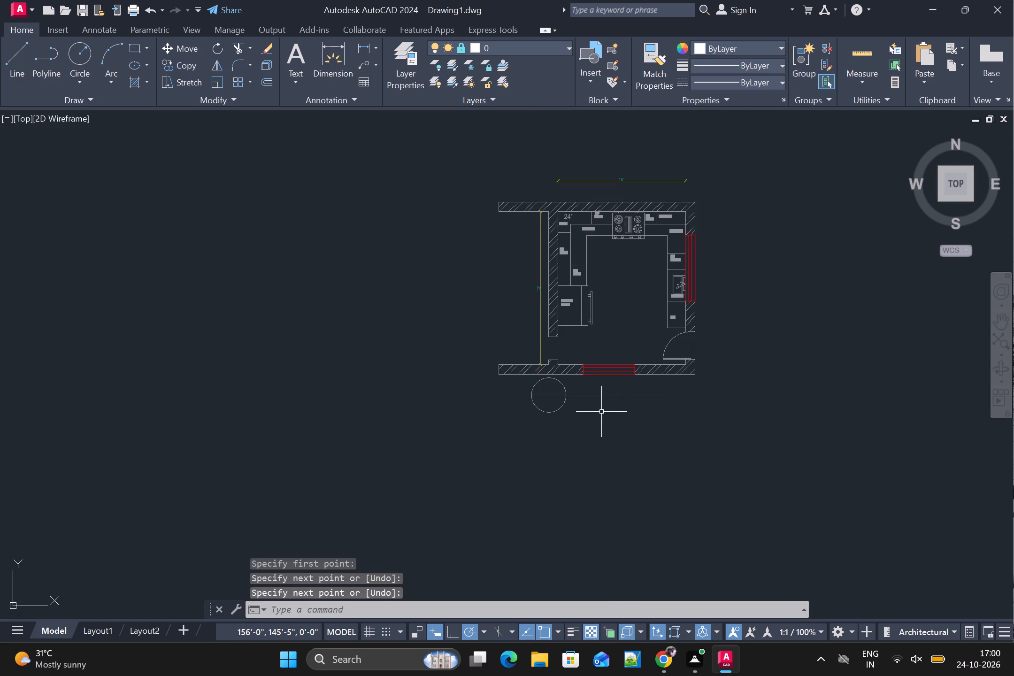
key("d")
key("t")
key("space")
scroll(589, 398, "up", 2)
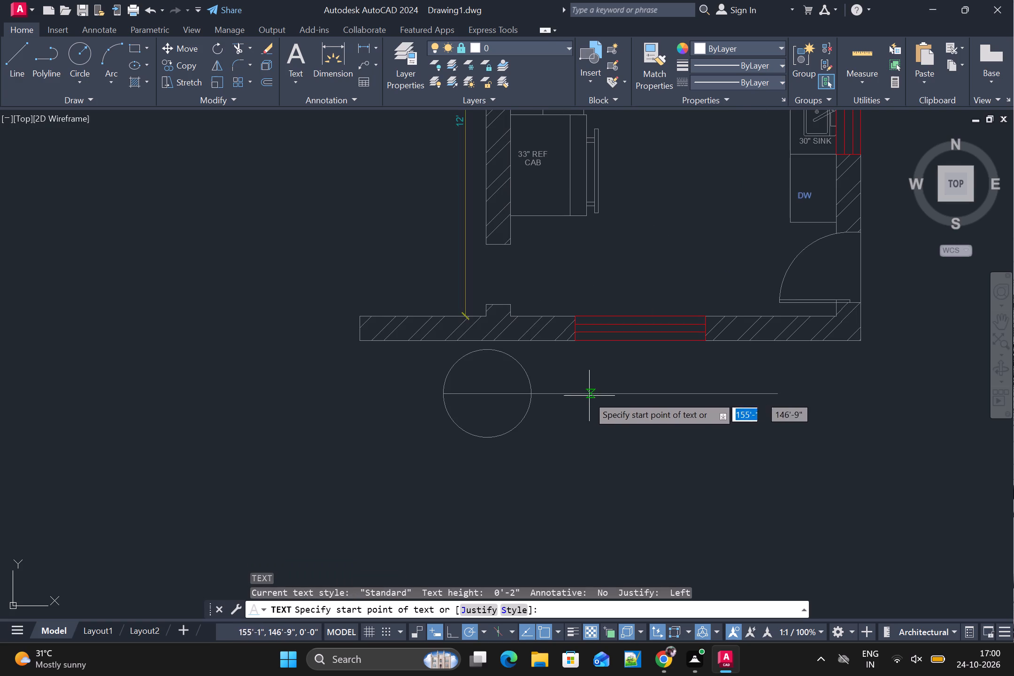
scroll(545, 379, "up", 1)
left_click(547, 375)
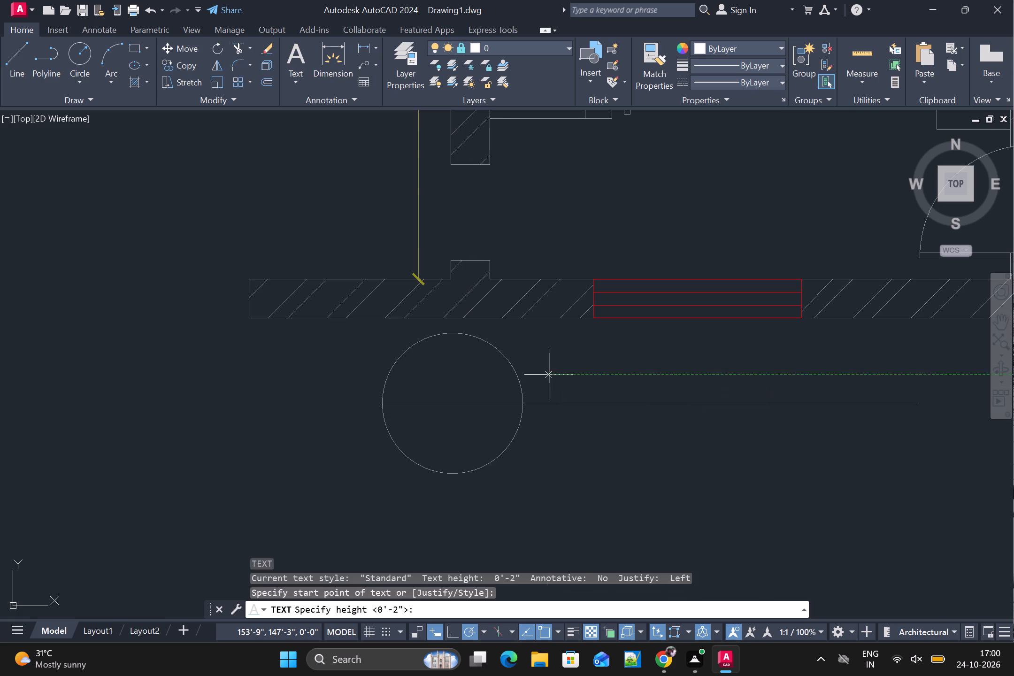
scroll(553, 392, "up", 1)
left_click(545, 398)
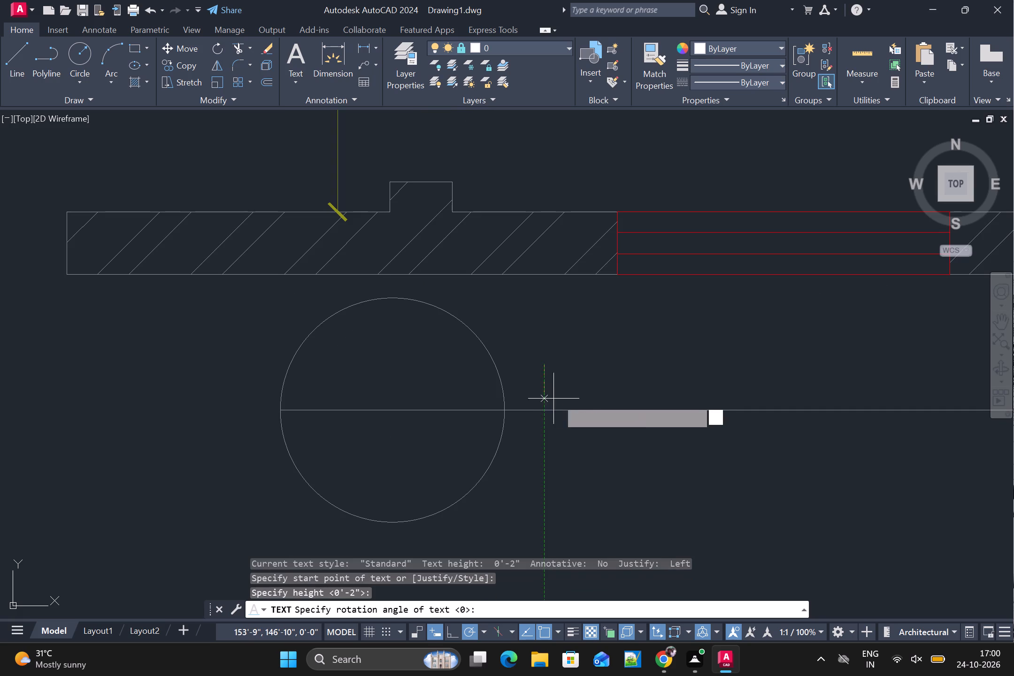
key("0")
key("Return")
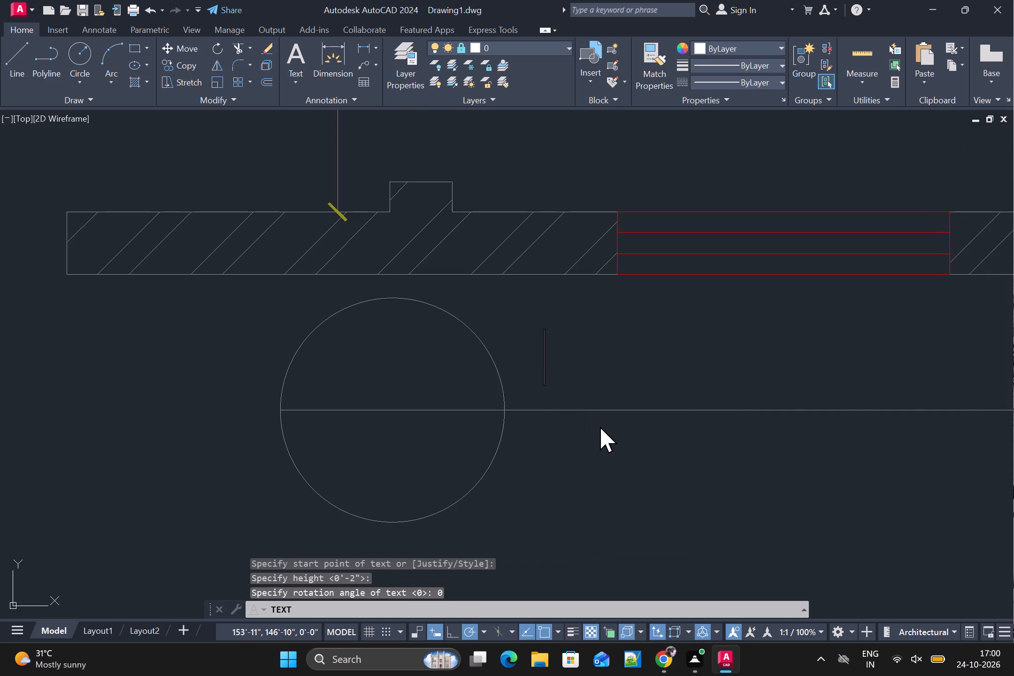
scroll(605, 437, "down", 1)
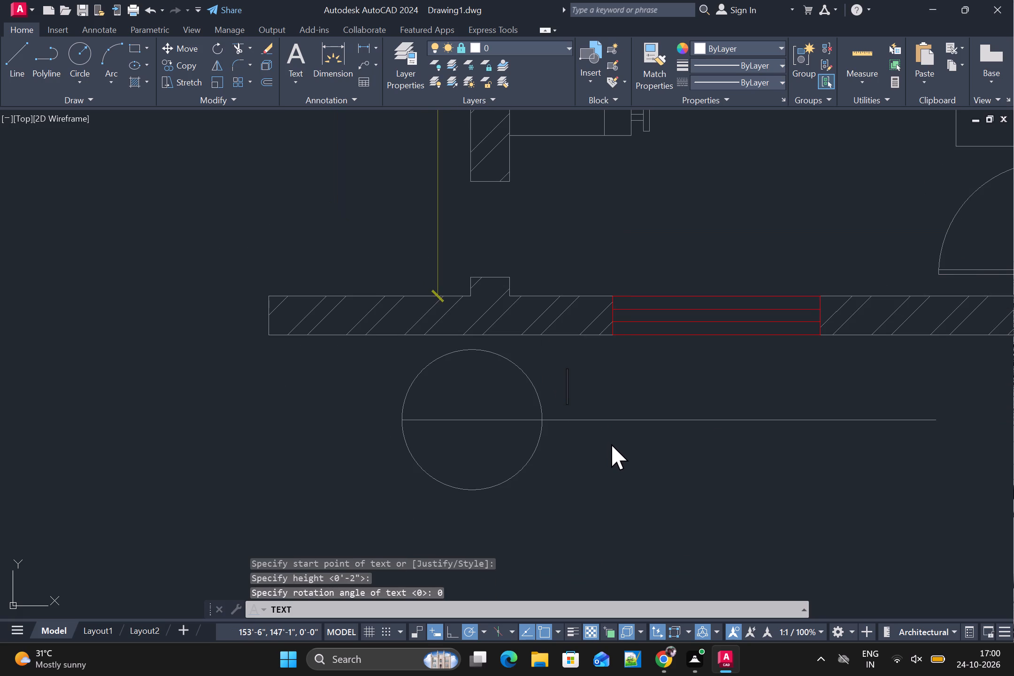
type("KITCHEN PL")
type("AN")
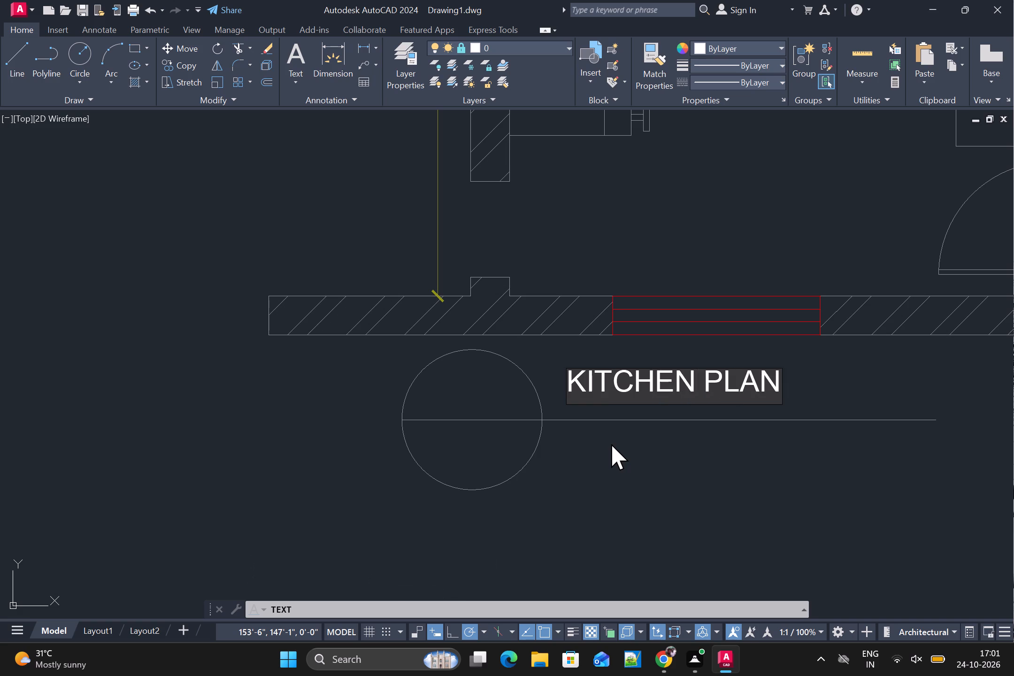
left_click(781, 447)
scroll(786, 447, "down", 2)
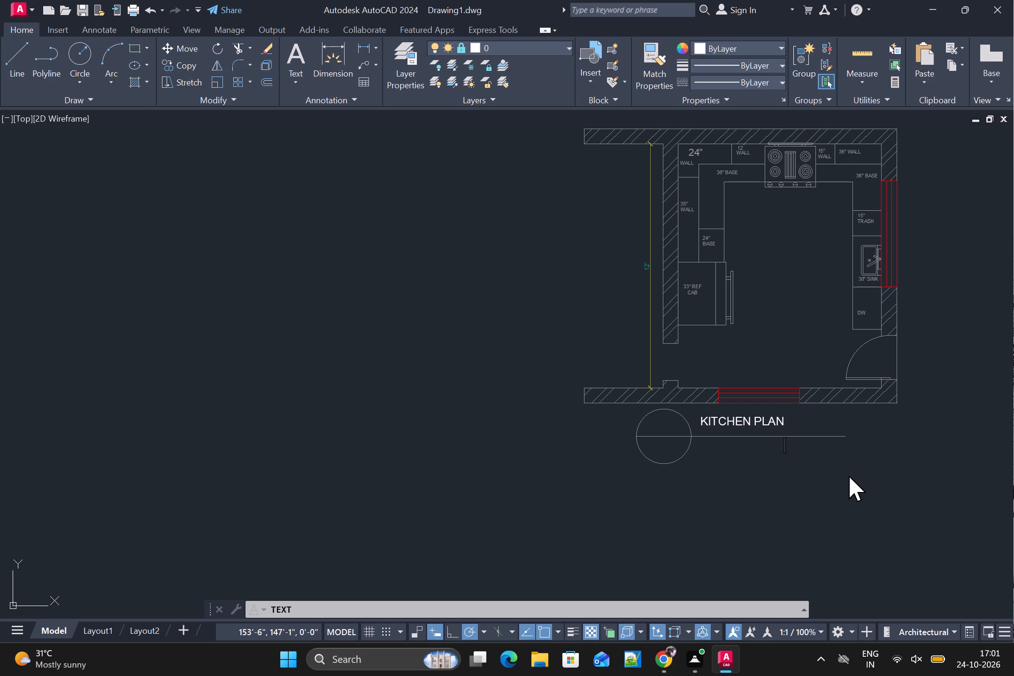
middle_click_drag(850, 445, 776, 491)
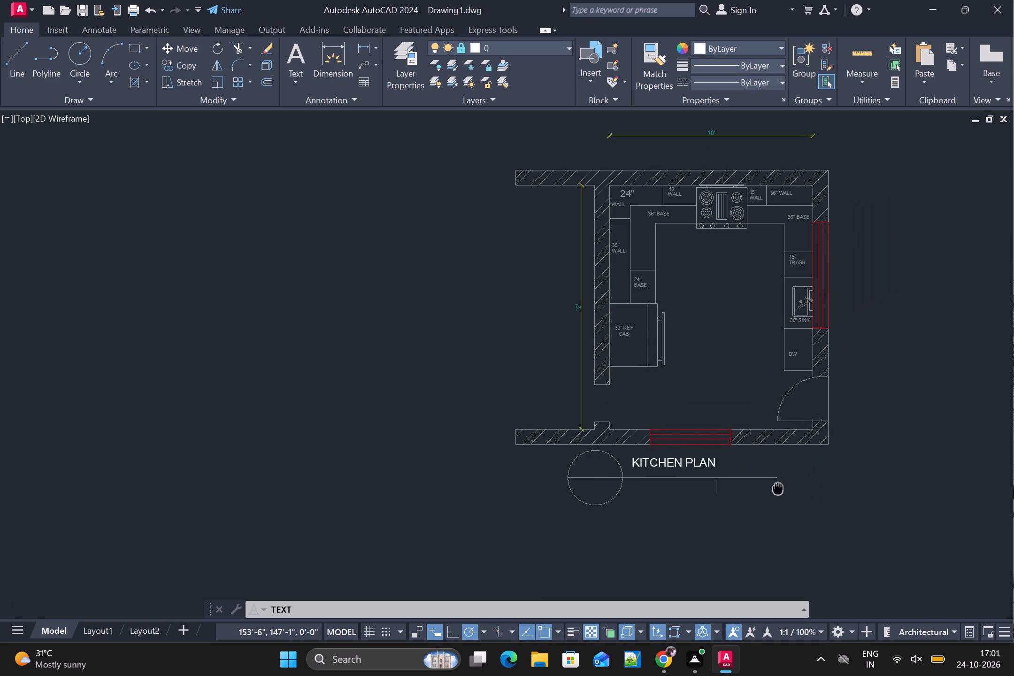
middle_click_drag(776, 491, 754, 510)
left_click(855, 455)
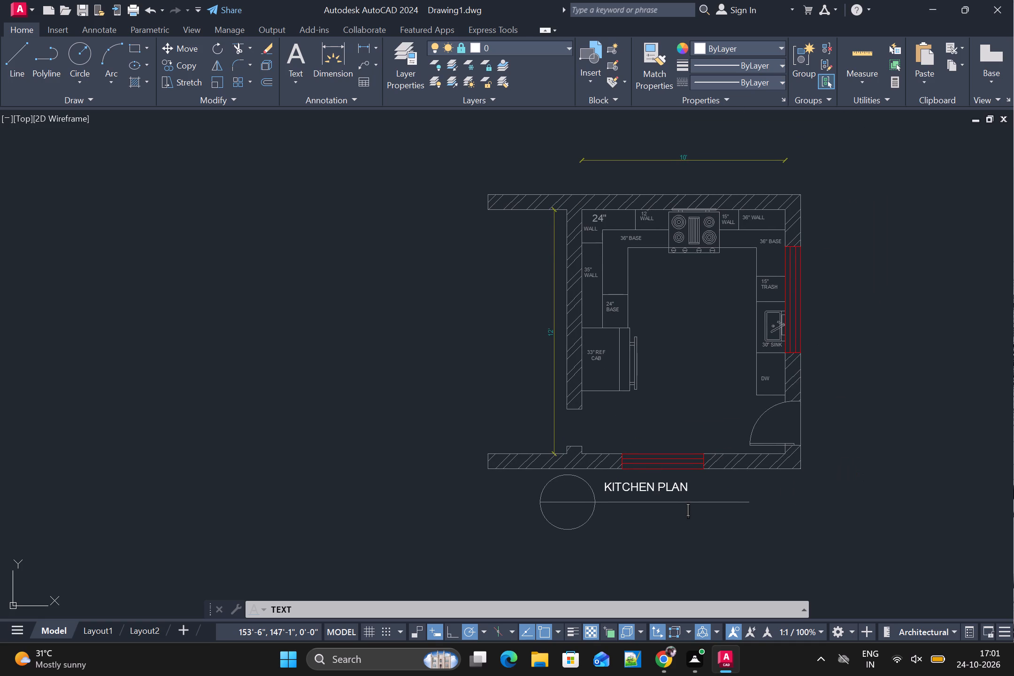
key("Escape")
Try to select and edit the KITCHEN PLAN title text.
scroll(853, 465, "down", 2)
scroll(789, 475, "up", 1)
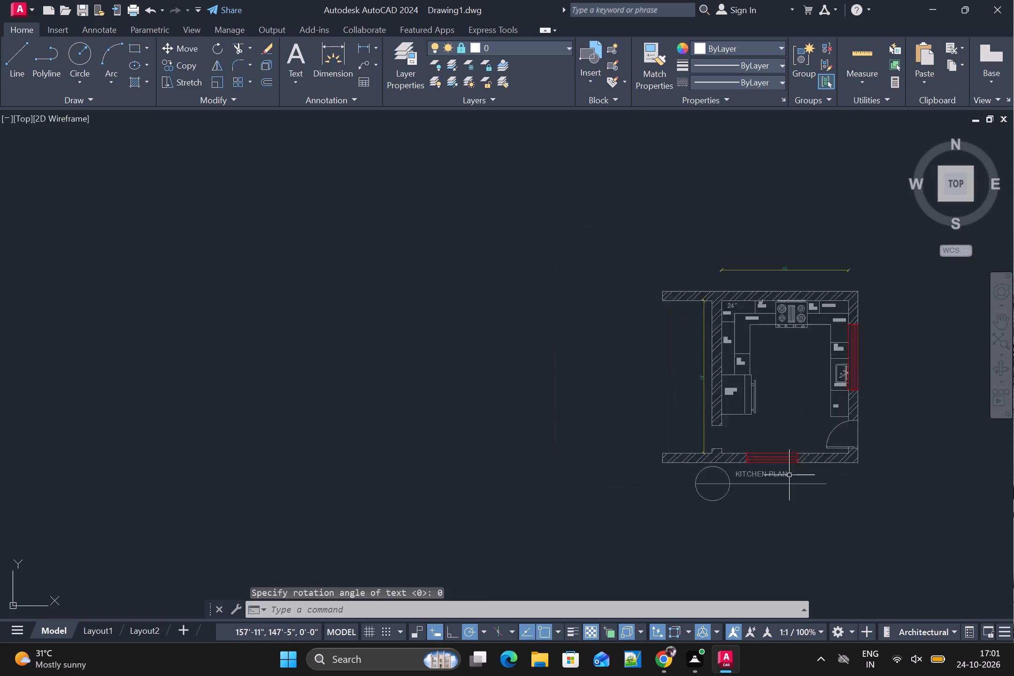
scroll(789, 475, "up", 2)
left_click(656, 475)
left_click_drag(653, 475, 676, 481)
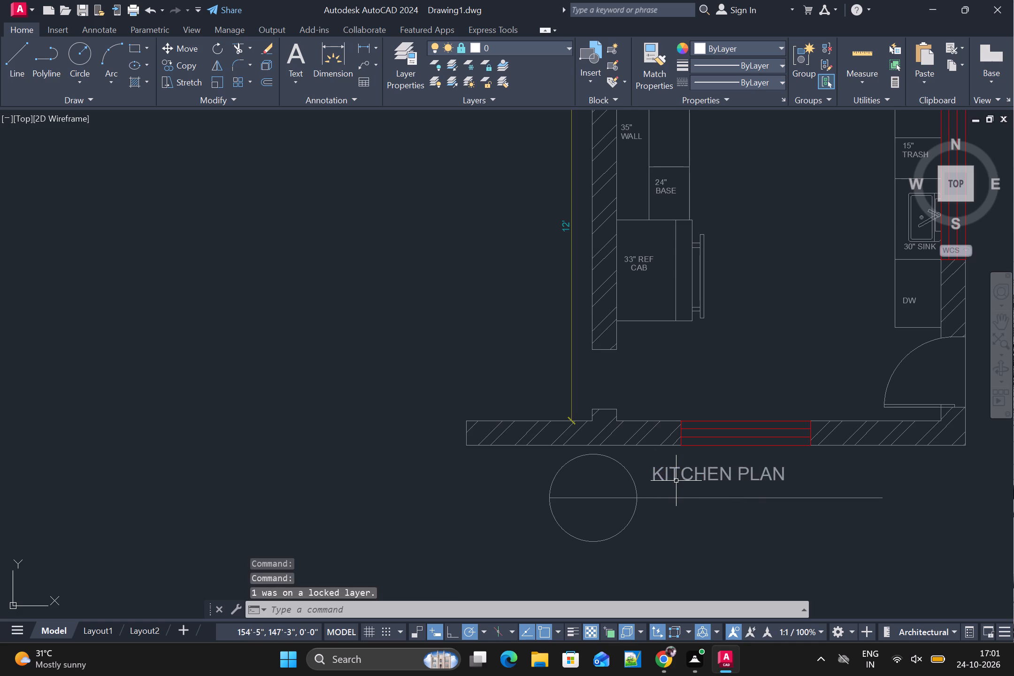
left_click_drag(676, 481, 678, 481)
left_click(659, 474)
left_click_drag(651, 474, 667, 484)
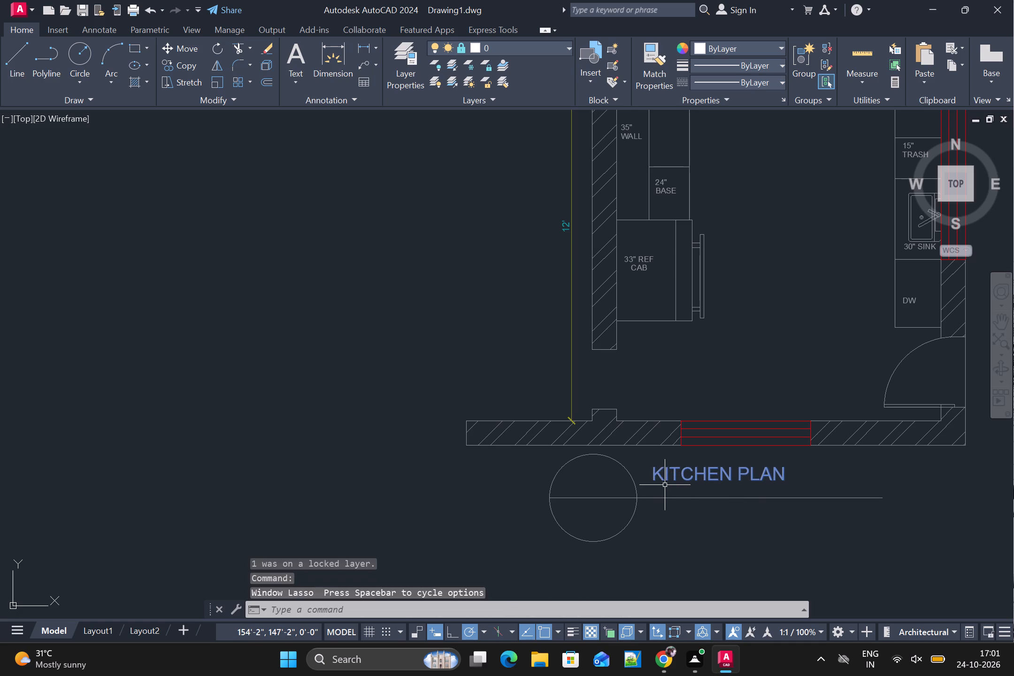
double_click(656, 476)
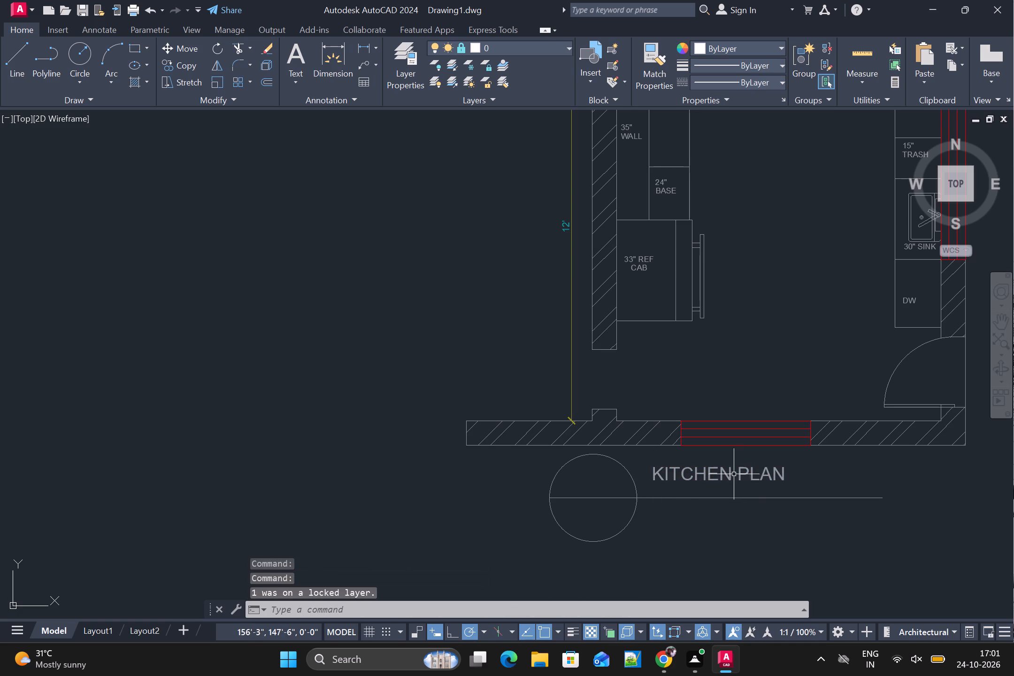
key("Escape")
Save the drawing as KITCHEN PLAN in the FUJI AUTOCAD PROJECTS folder on the Desktop, in AutoCAD 2018 Drawing format.
scroll(763, 484, "down", 2)
scroll(804, 354, "up", 1)
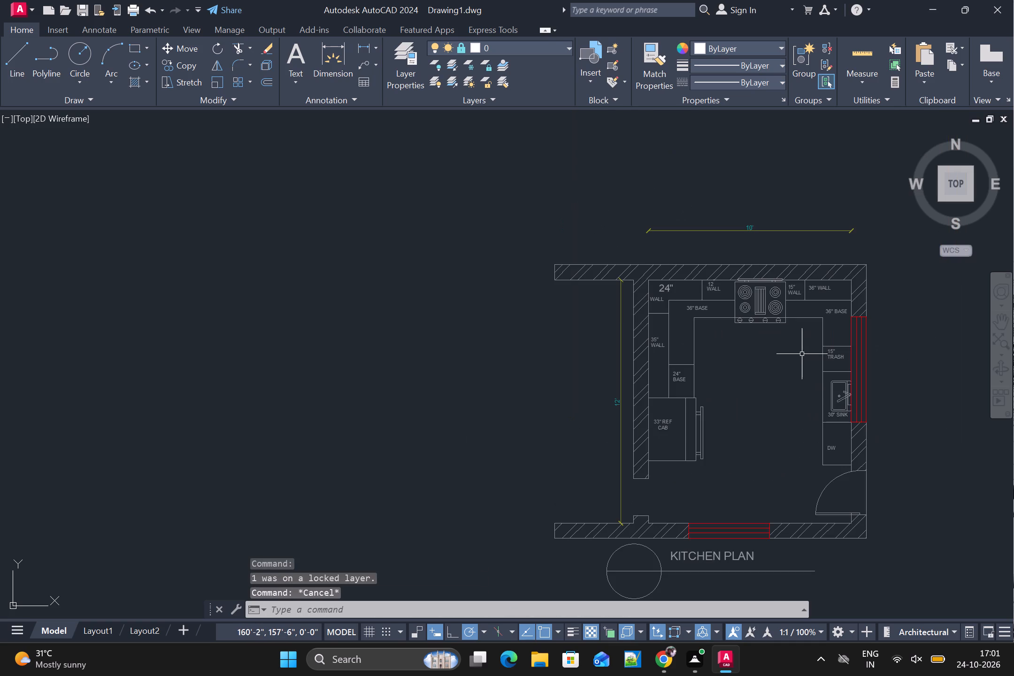
left_click(35, 11)
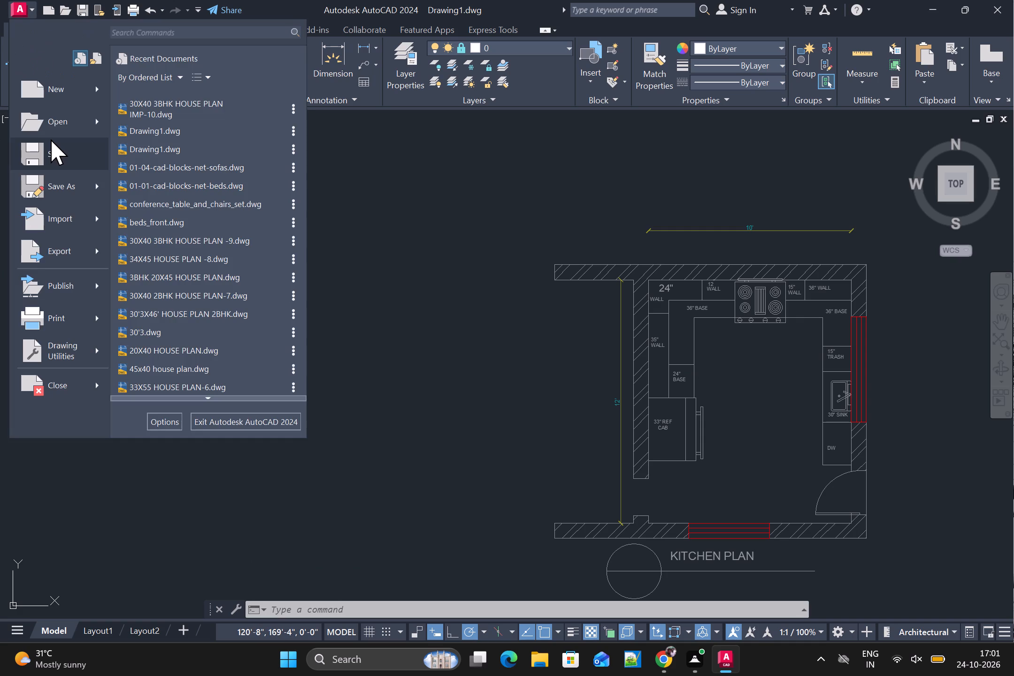
left_click(81, 189)
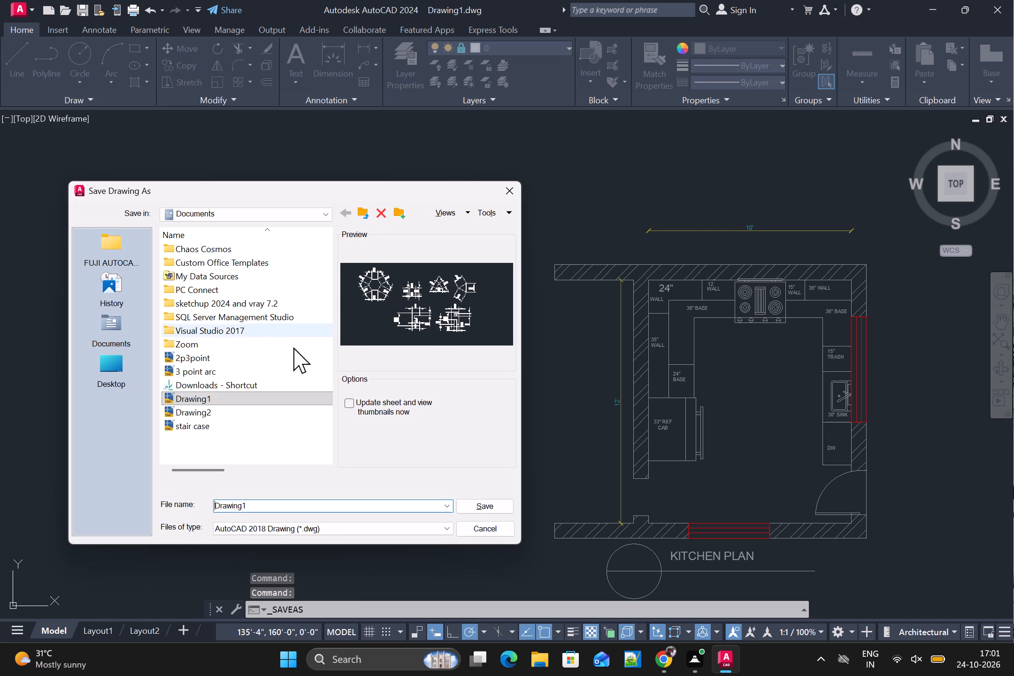
left_click(101, 365)
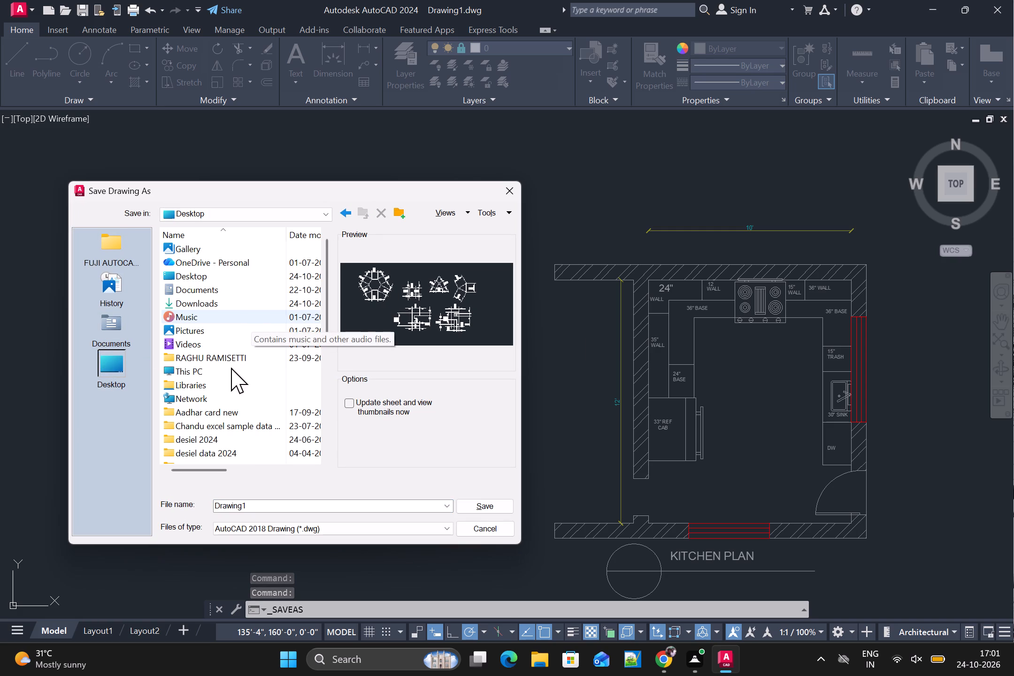
scroll(239, 372, "down", 1)
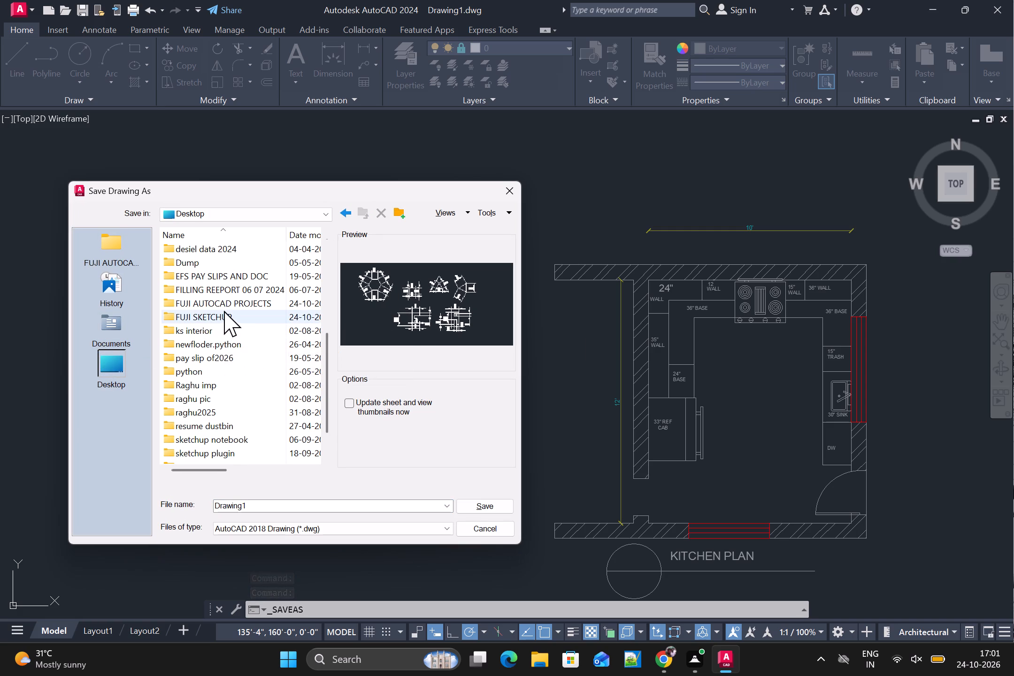
double_click(234, 304)
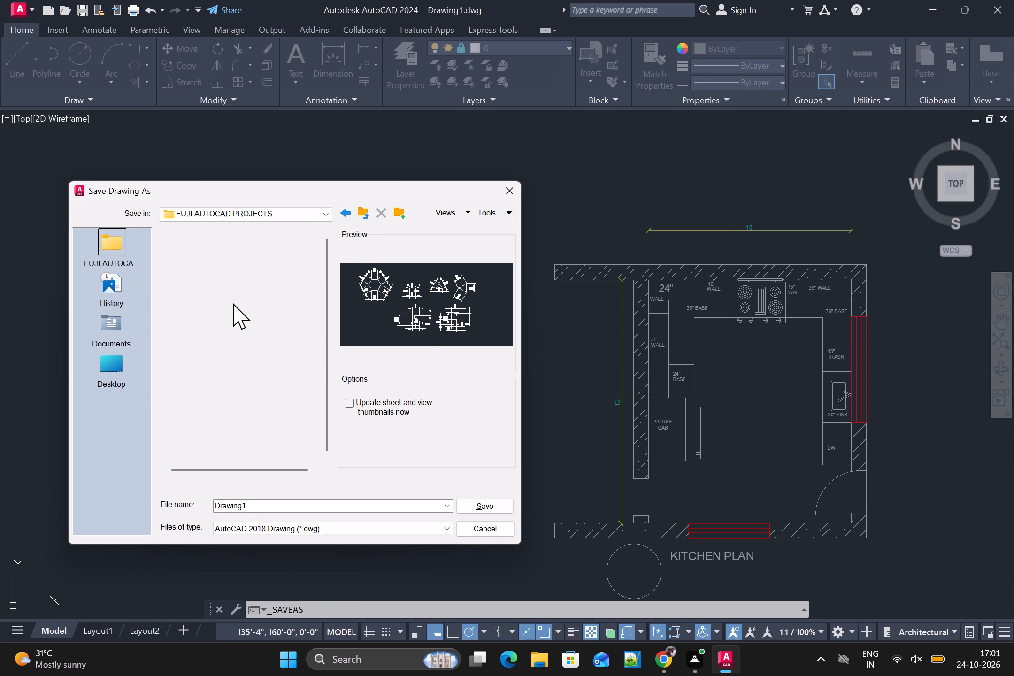
scroll(238, 343, "down", 3)
left_click(264, 507)
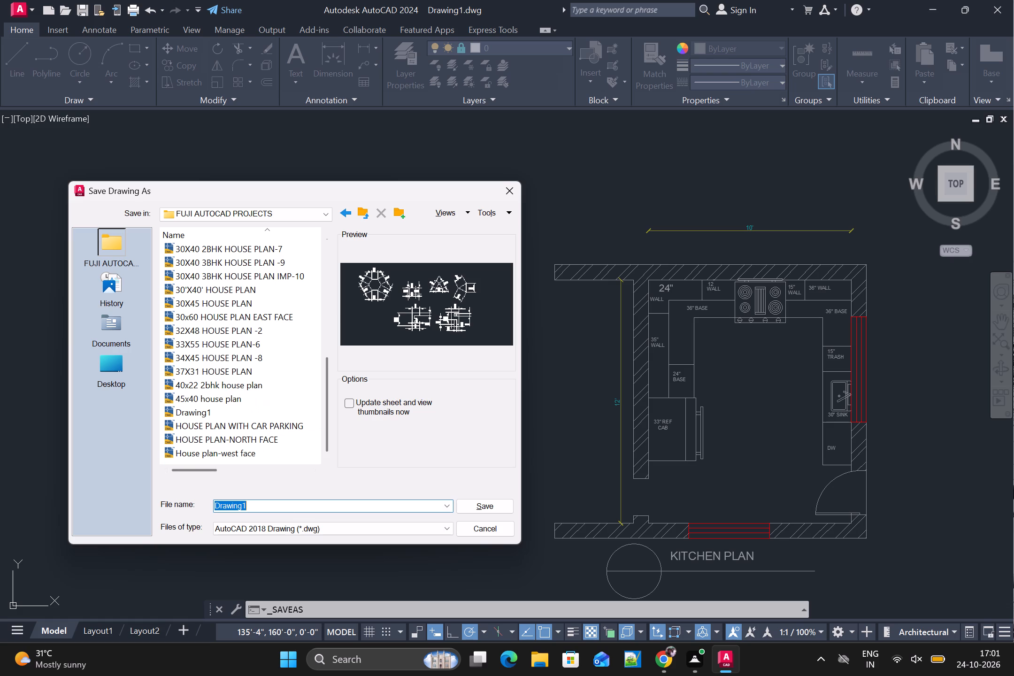
type("KITCHEN")
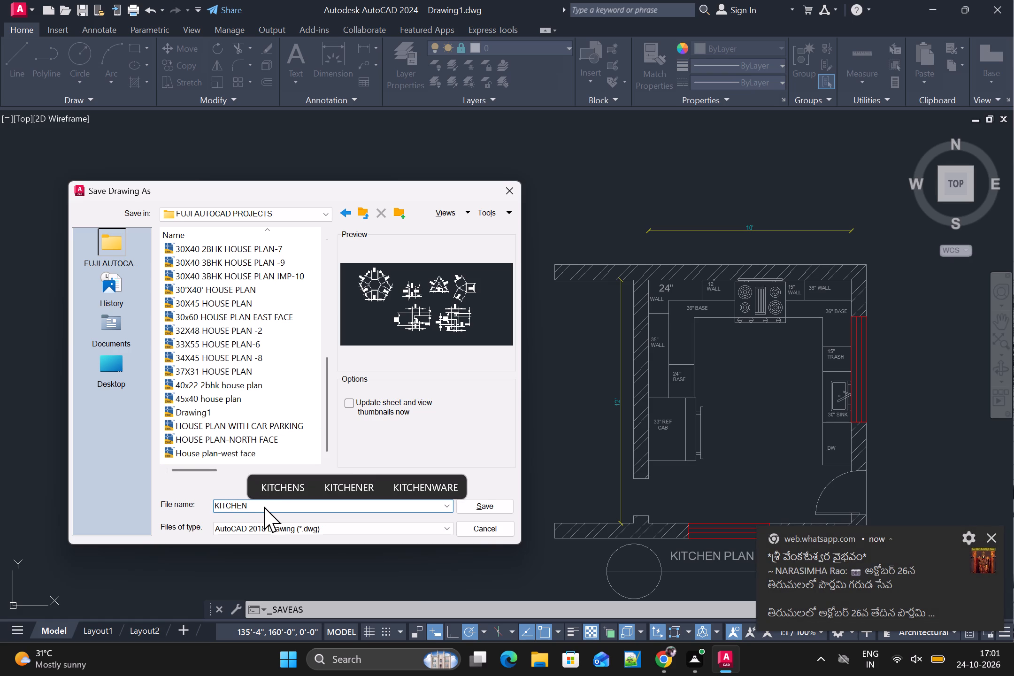
key("space")
type("PLAN")
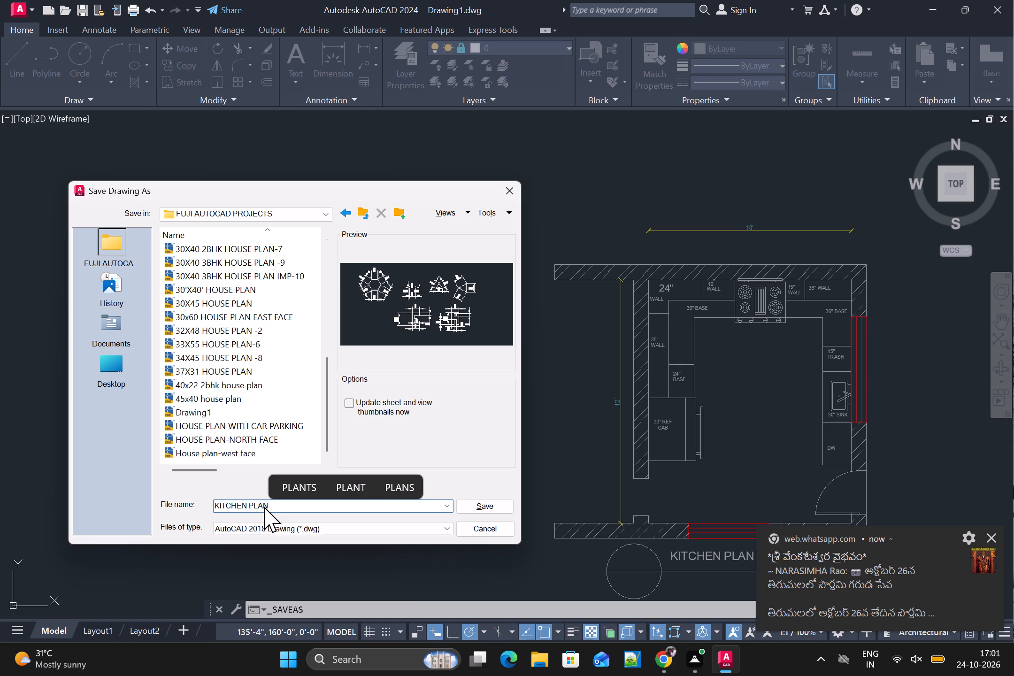
left_click(470, 501)
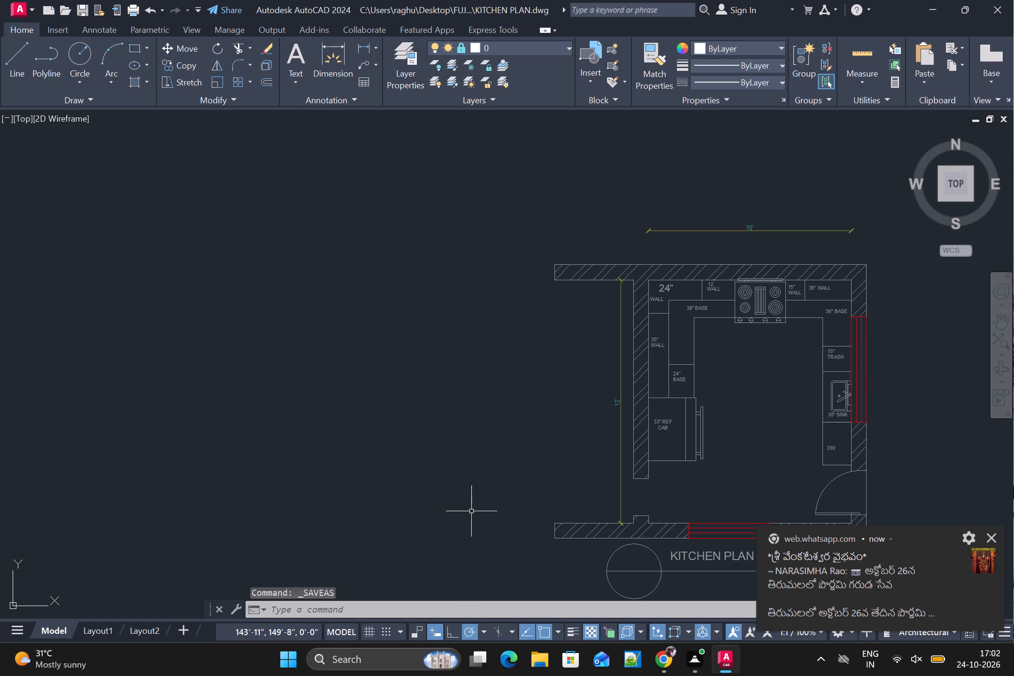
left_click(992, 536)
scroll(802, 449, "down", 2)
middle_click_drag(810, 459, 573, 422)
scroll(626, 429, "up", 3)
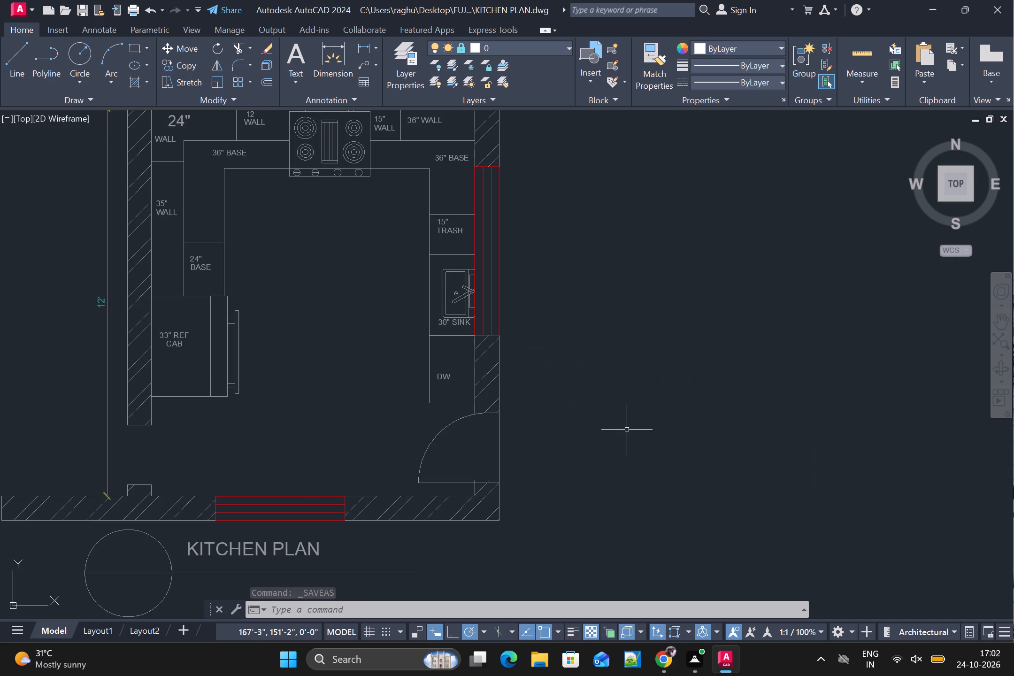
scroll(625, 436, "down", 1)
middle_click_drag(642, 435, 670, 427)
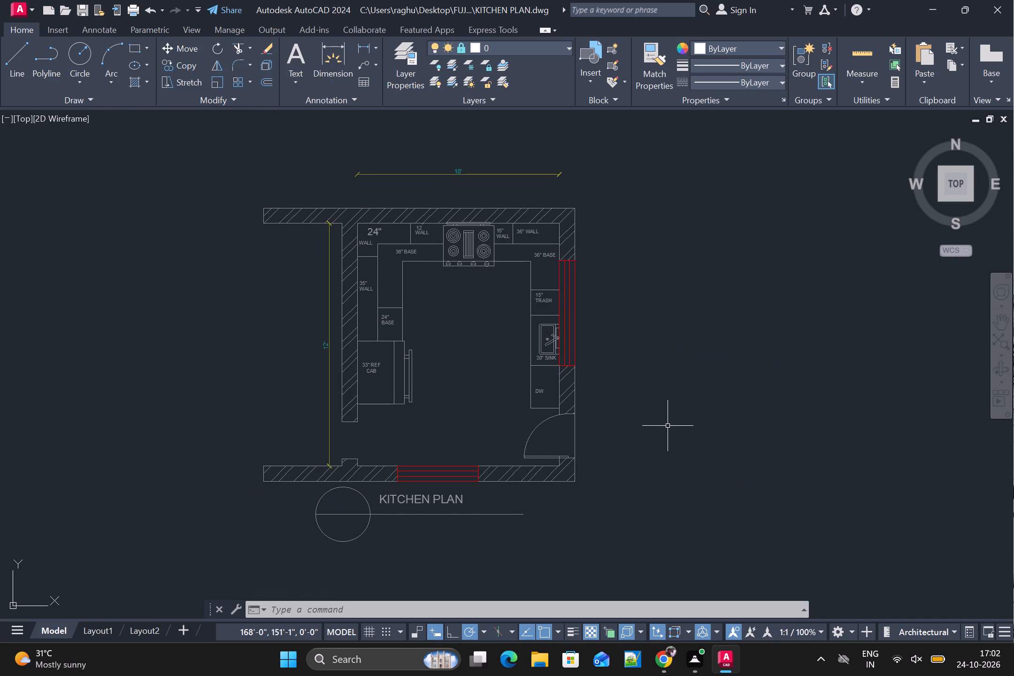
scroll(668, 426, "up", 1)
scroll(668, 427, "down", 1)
Open the Options dialog with the OPTIONS command, check the Open and Save log file setting, and close it.
left_click(406, 611)
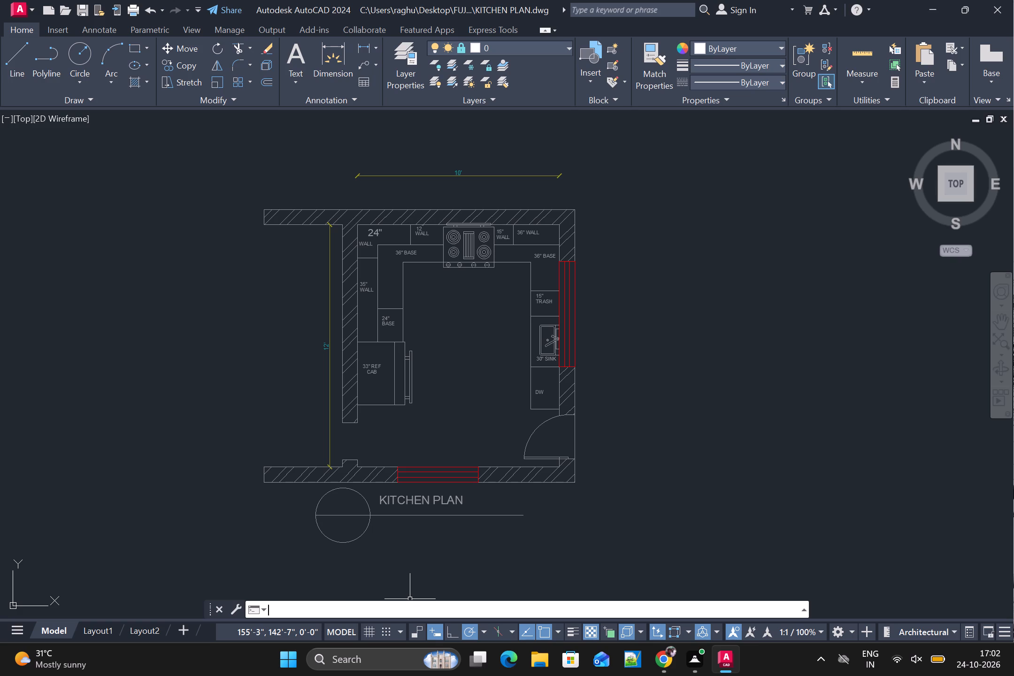
type("OPTIONAL")
key("Return")
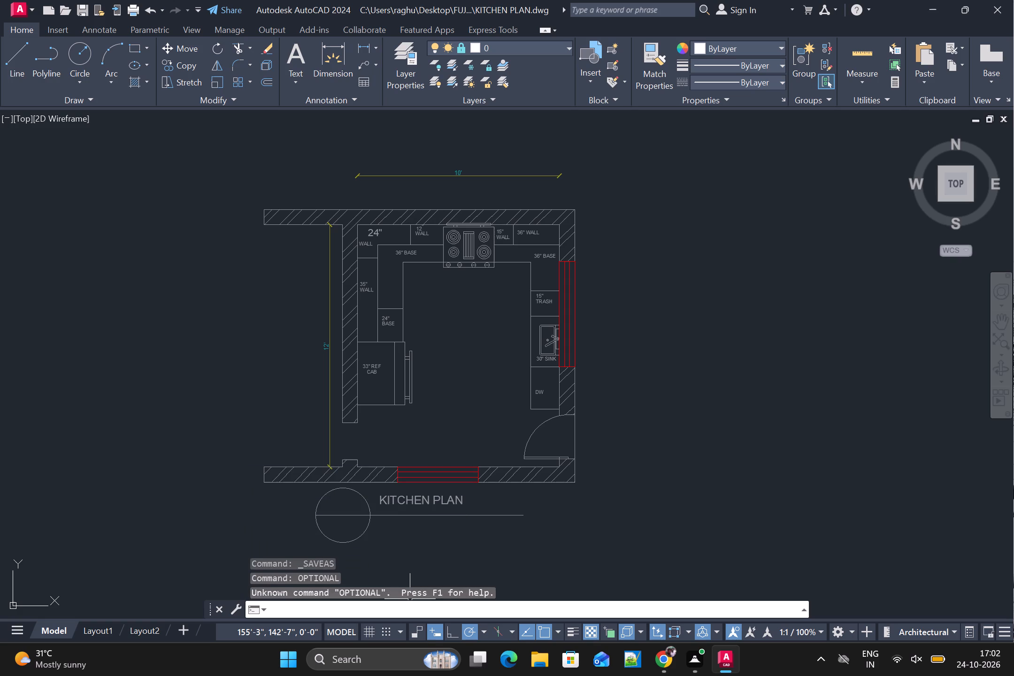
type("OPTION")
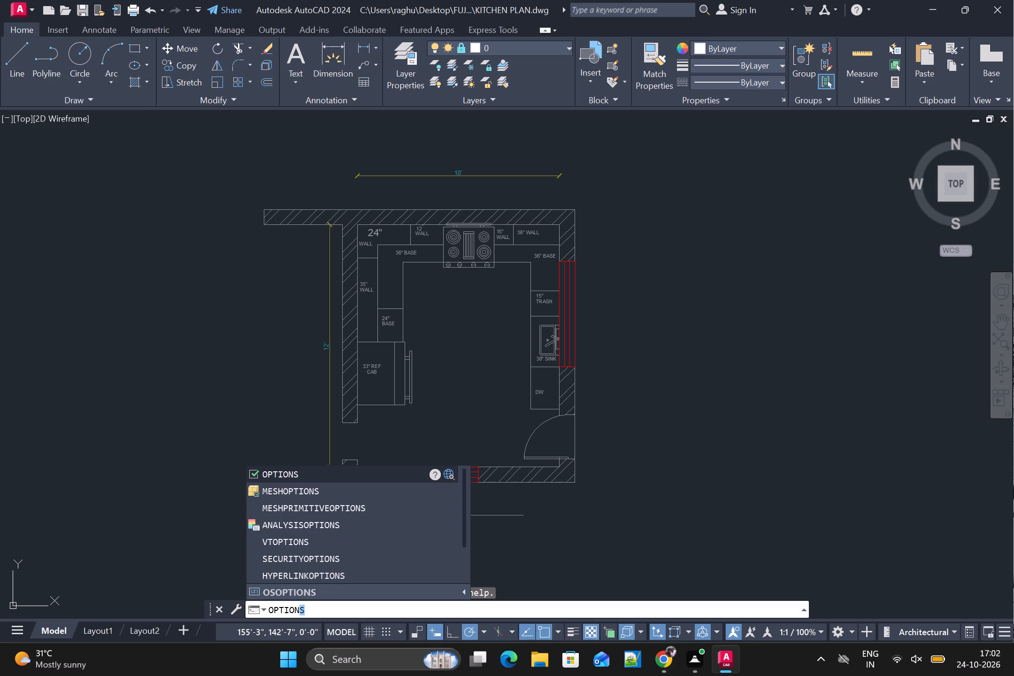
key("Right")
key("Return")
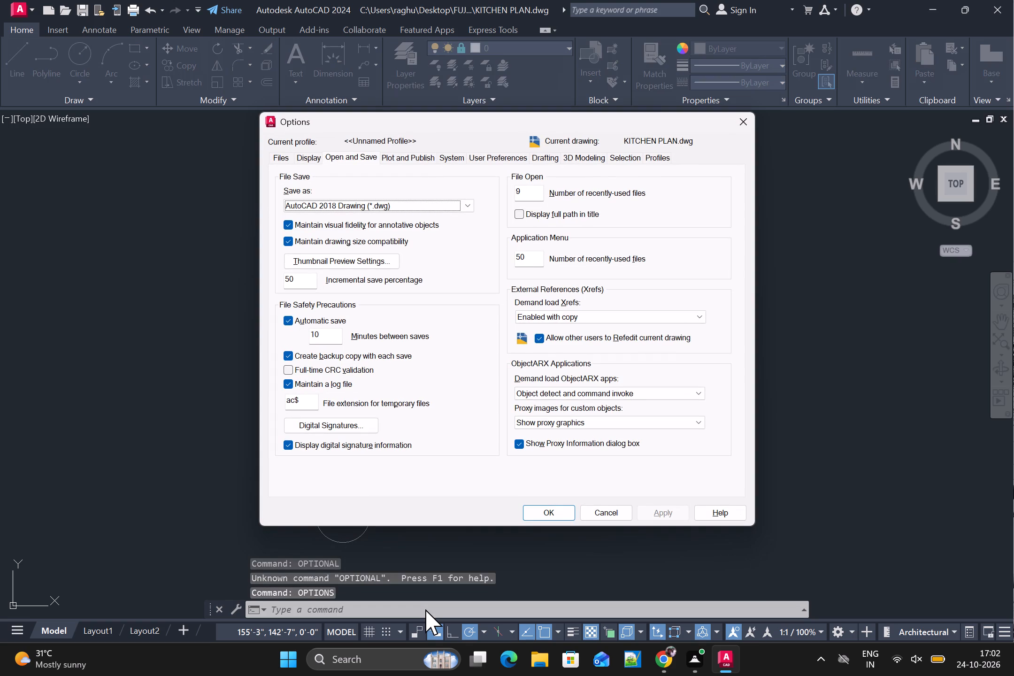
left_click(557, 513)
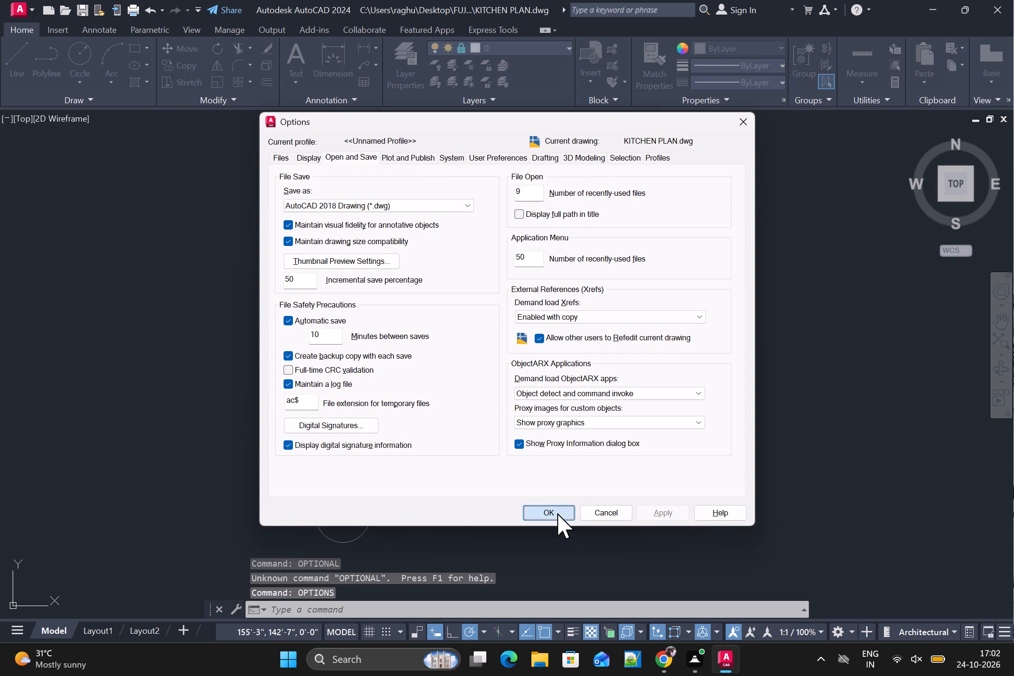
Query the drawing's log file path with the LOGFILENAME system variable.
left_click(427, 605)
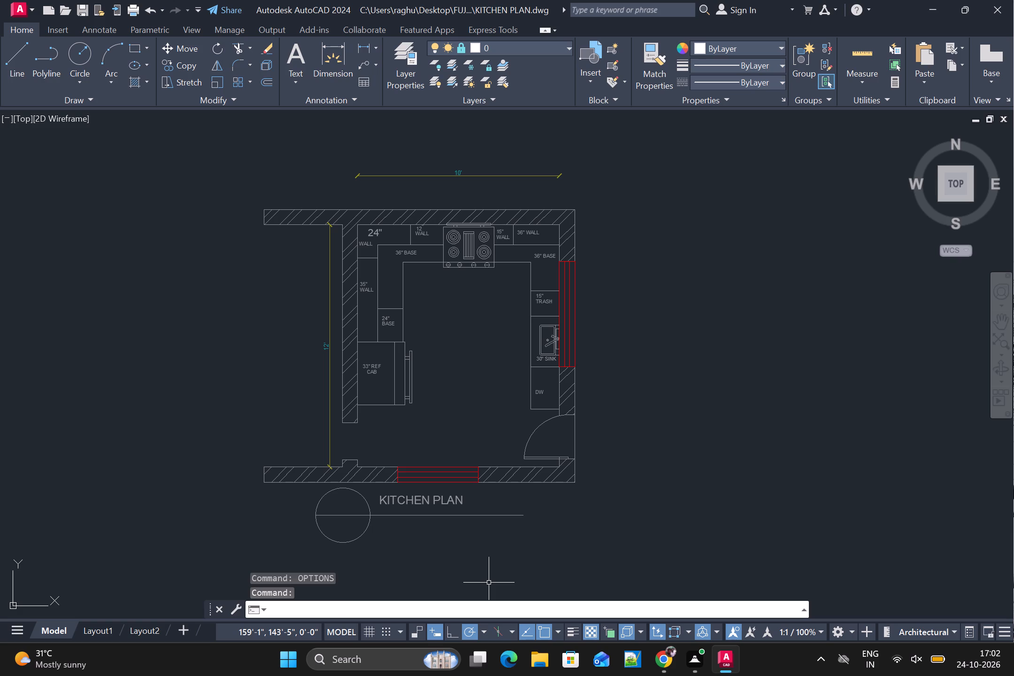
type("LOGFILEN")
type("AME")
key("Return")
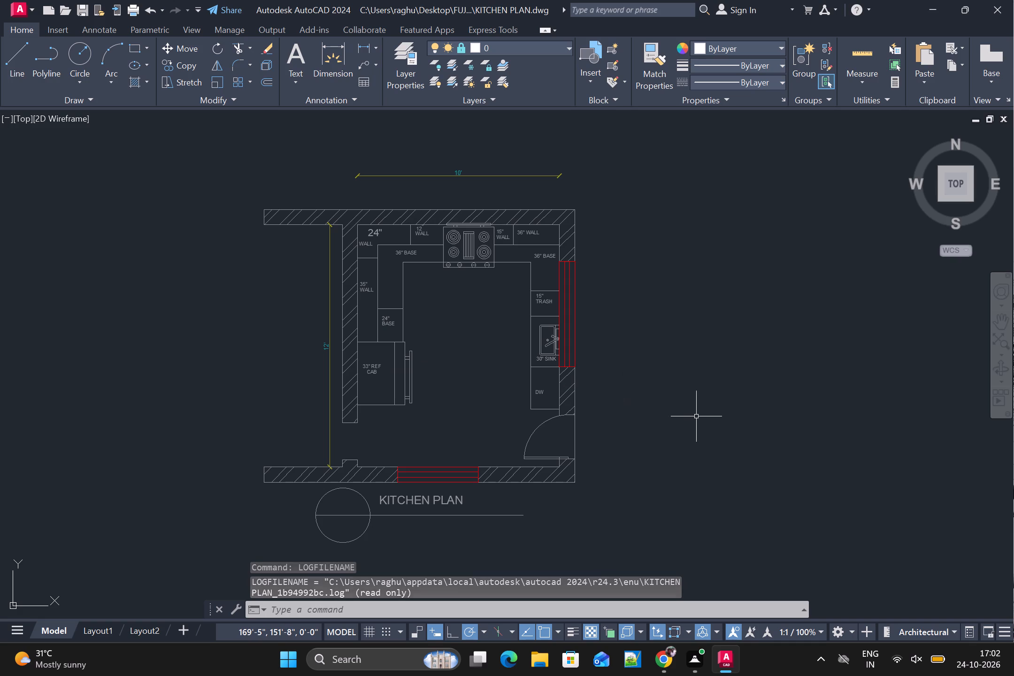
Set up the plot with the <Previous plot> page setup and a window around the whole titled kitchen plan, and apply it to the layout.
left_click(347, 611)
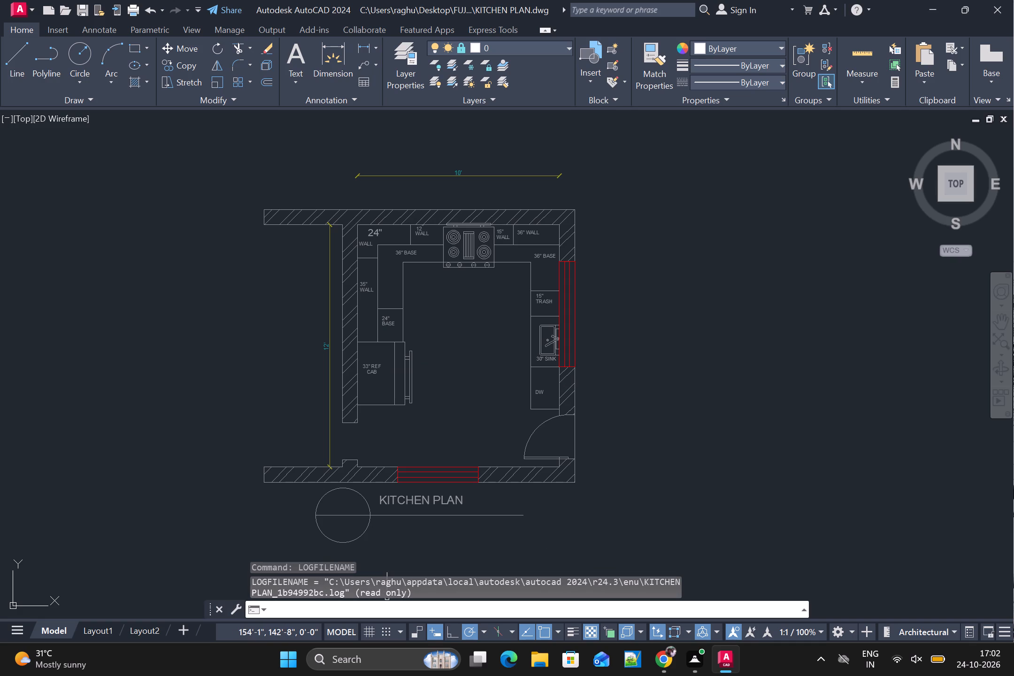
key("ctrl+p")
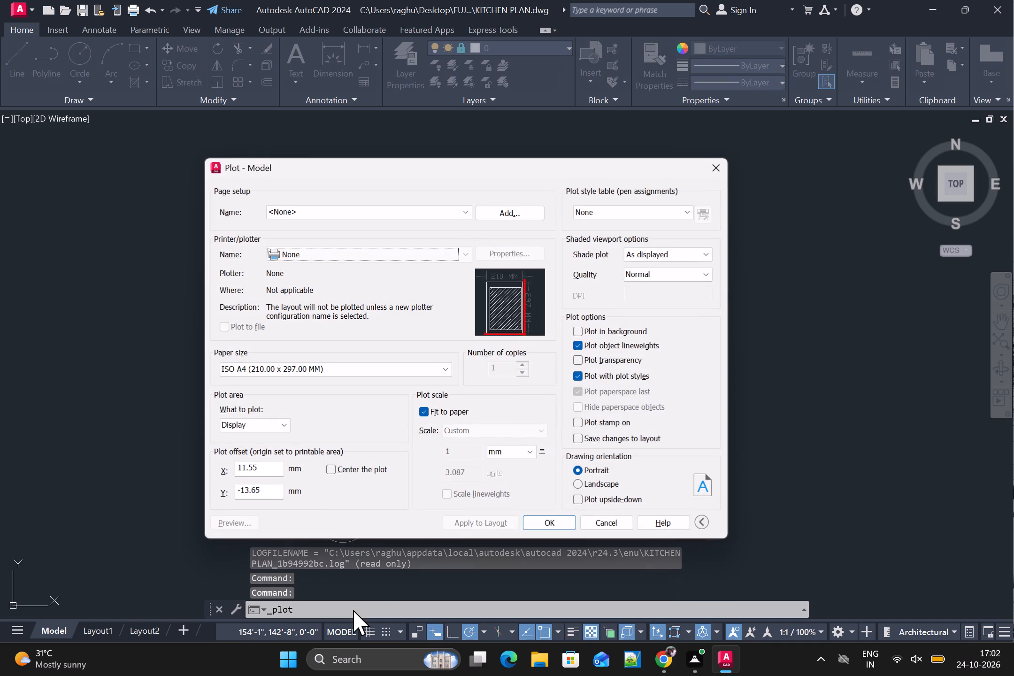
left_click(410, 218)
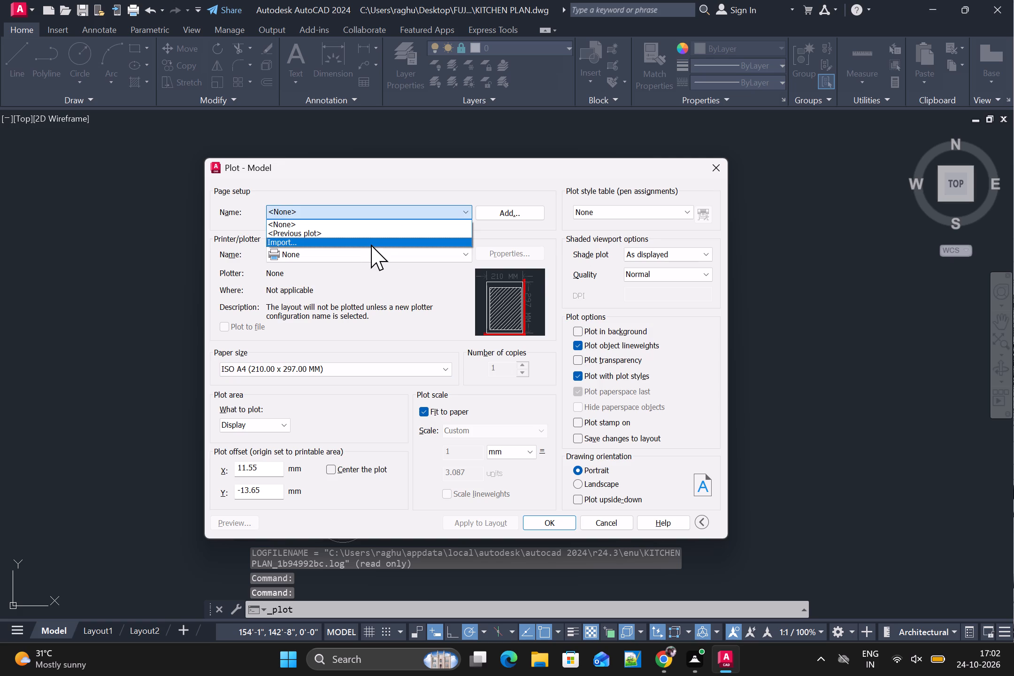
left_click(376, 237)
left_click(343, 425)
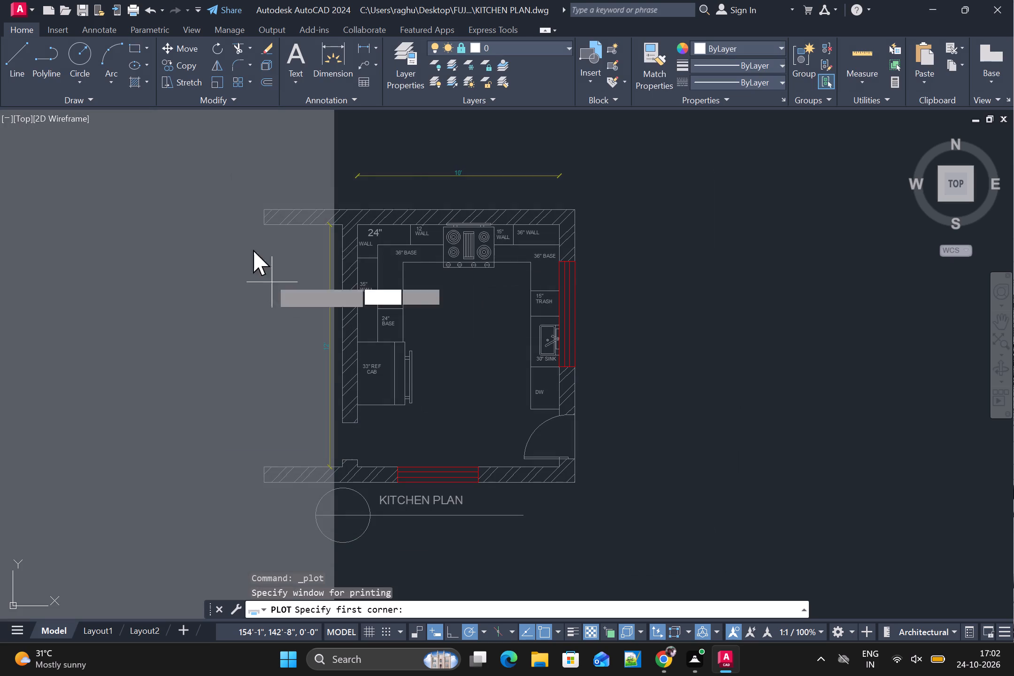
left_click_drag(210, 142, 229, 149)
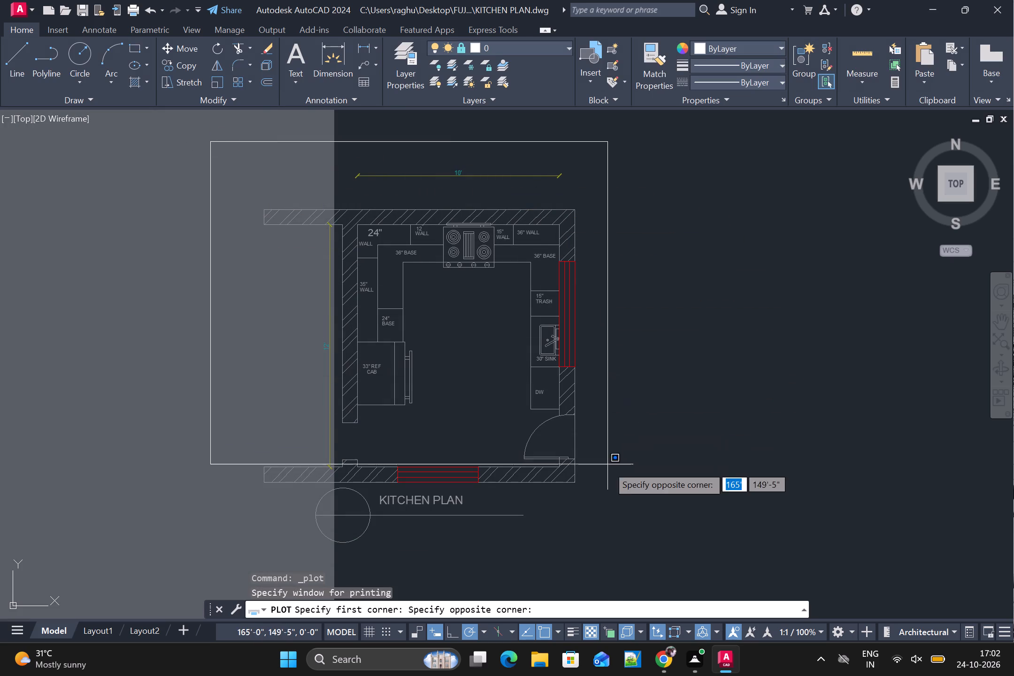
left_click(611, 552)
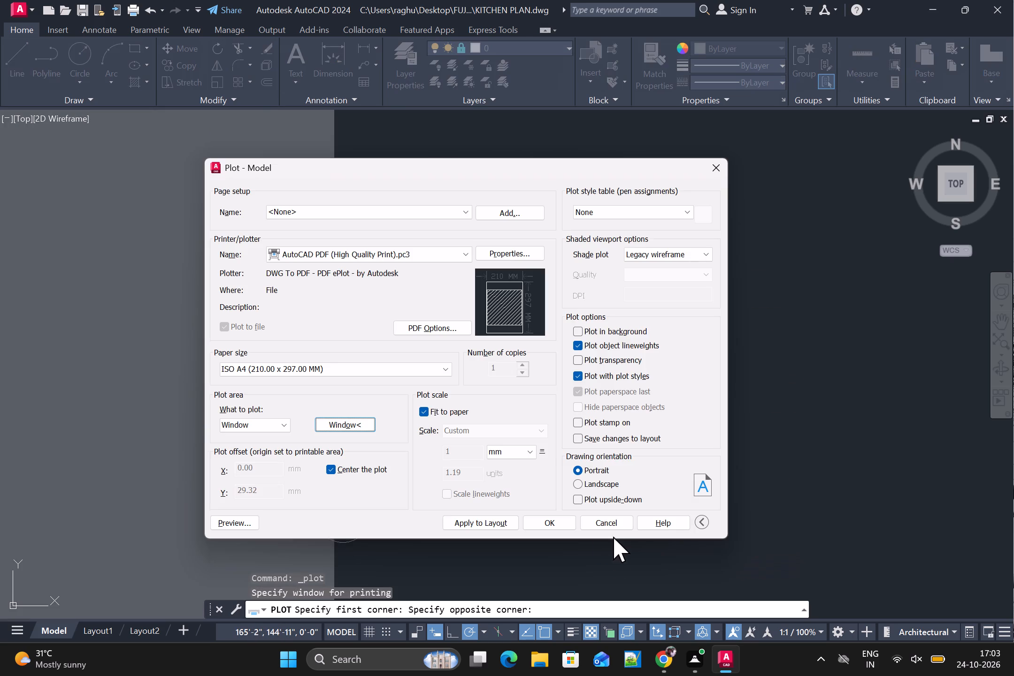
left_click(475, 525)
Plot the drawing to KITCHEN PLAN-Model.pdf in the FUJI AUTOCAD PROJECTS folder on the Desktop.
left_click(560, 525)
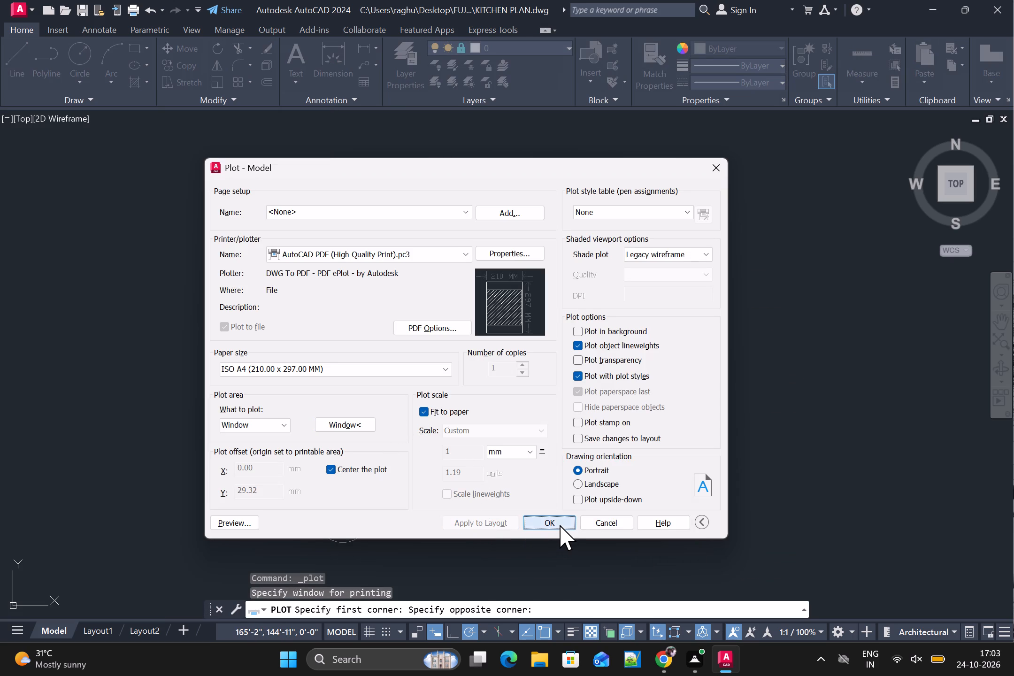
left_click(280, 335)
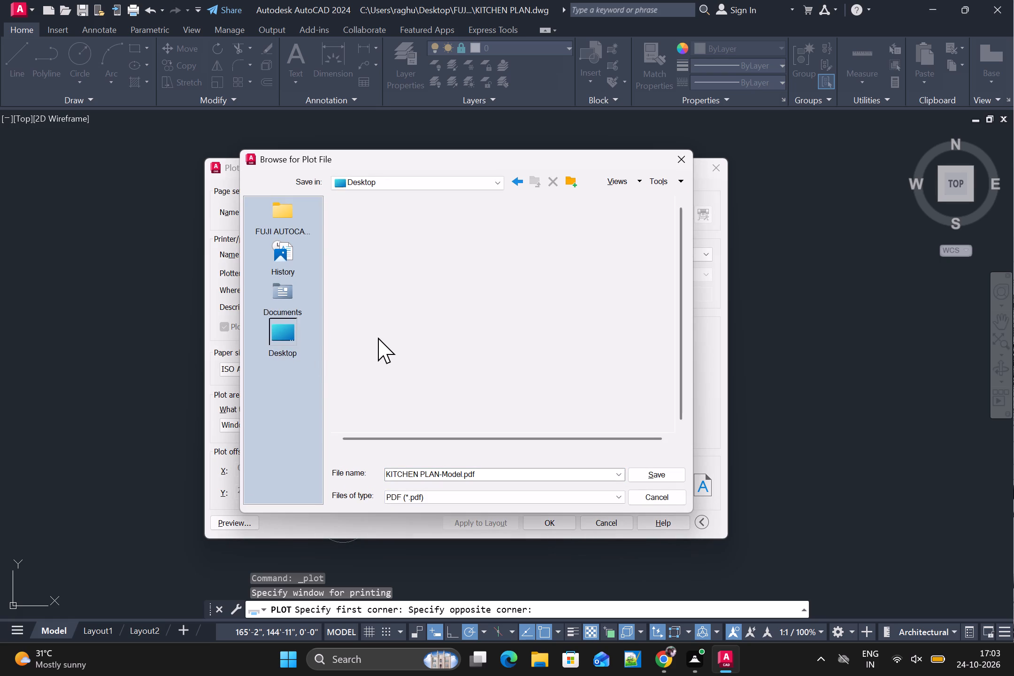
scroll(395, 361, "down", 1)
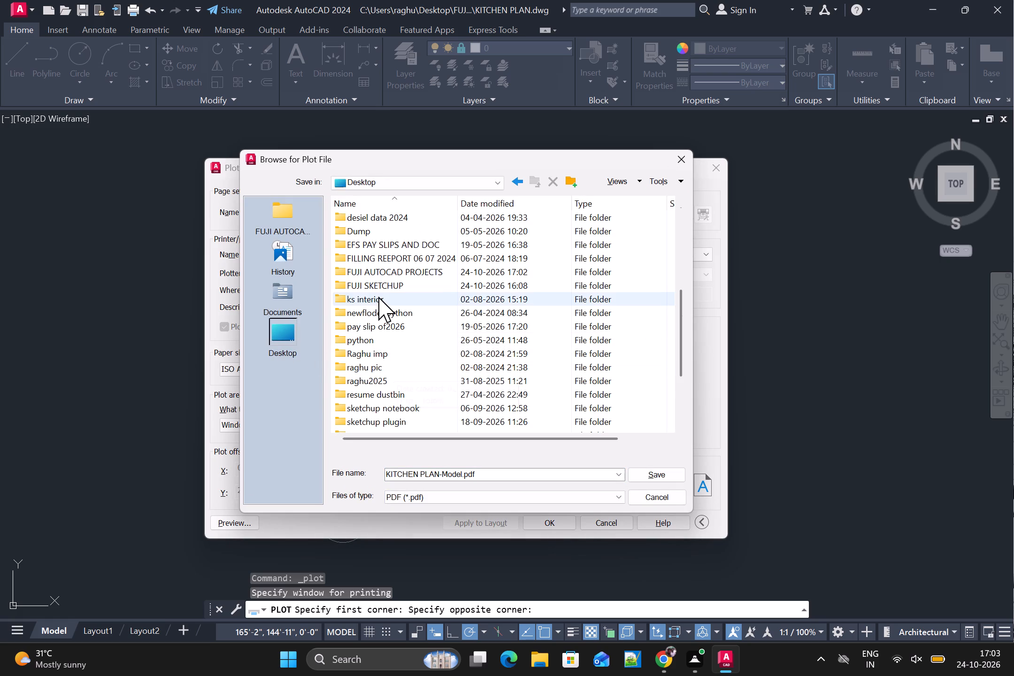
double_click(400, 273)
left_click(664, 473)
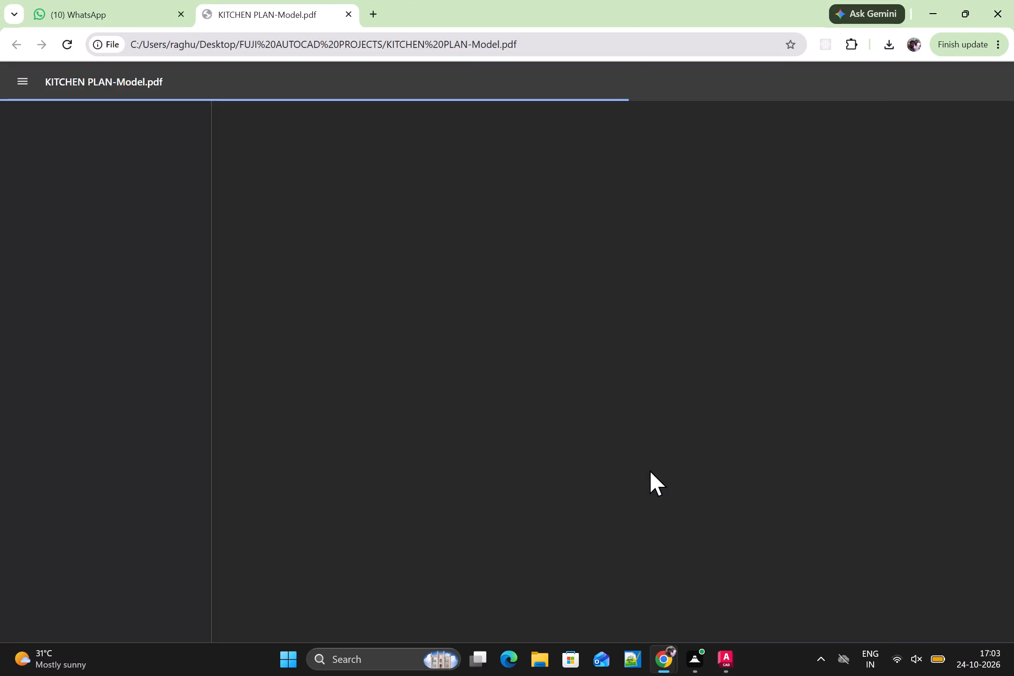
Examine the plotted kitchen plan PDF in Chrome from the upper dimension down to the title, and switch away from it.
scroll(652, 470, "down", 2)
scroll(667, 471, "up", 1)
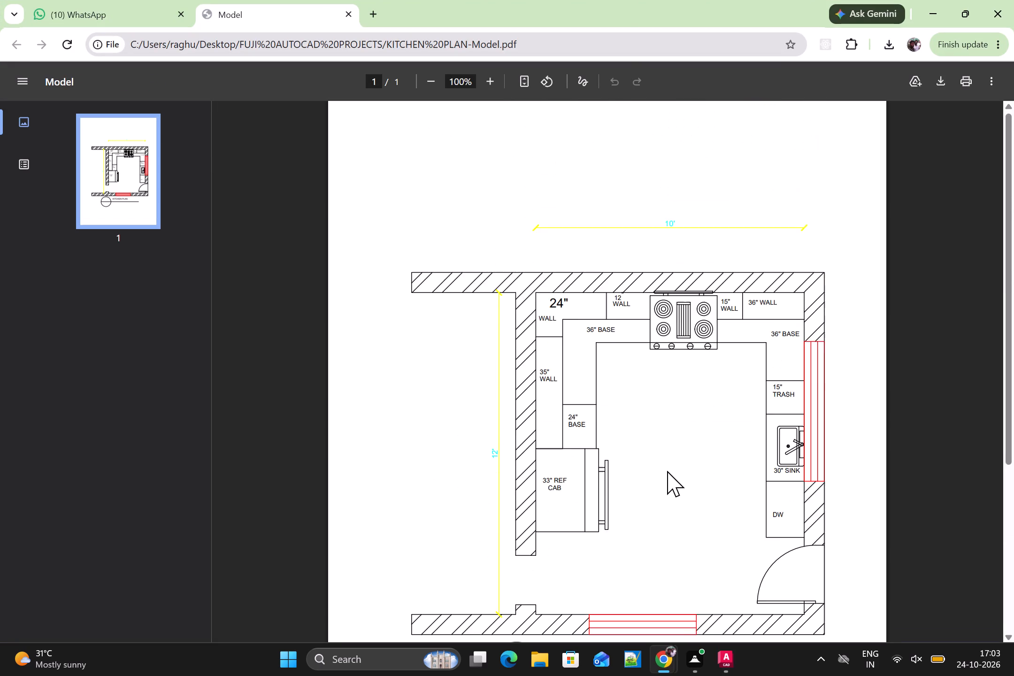
scroll(667, 471, "up", 1)
scroll(667, 471, "down", 1)
scroll(667, 471, "up", 1)
scroll(668, 472, "down", 1)
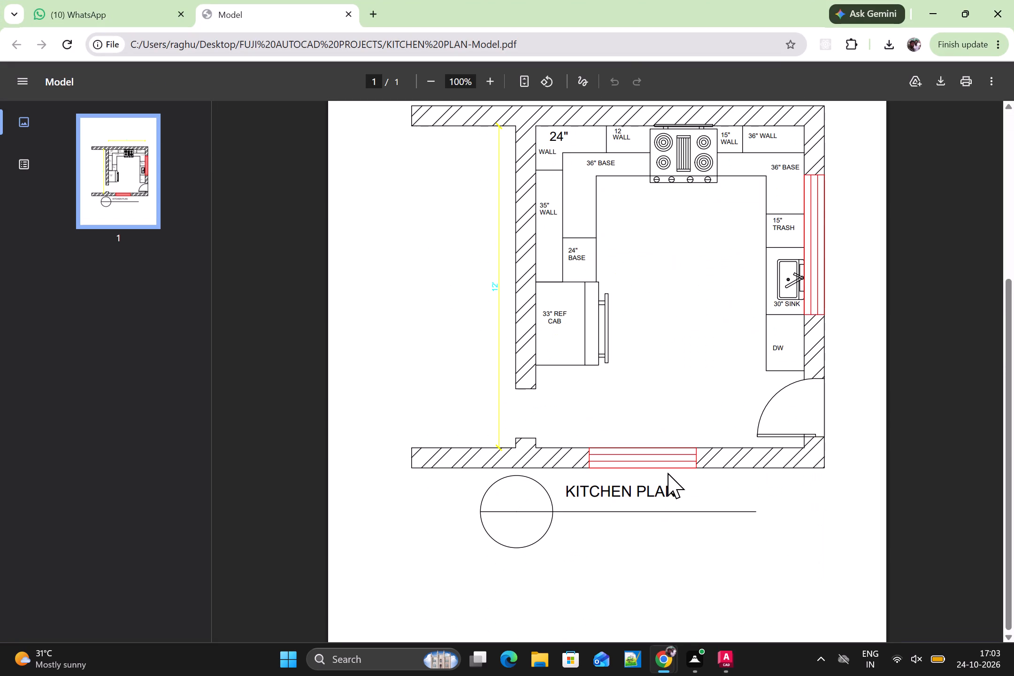
scroll(668, 473, "up", 1)
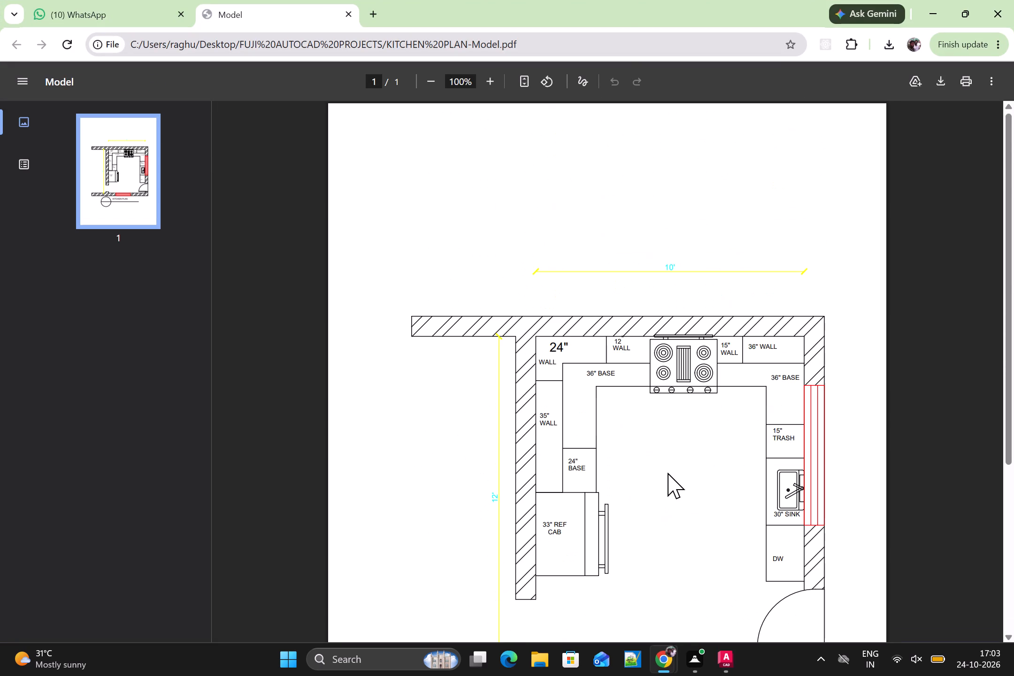
scroll(668, 476, "down", 1)
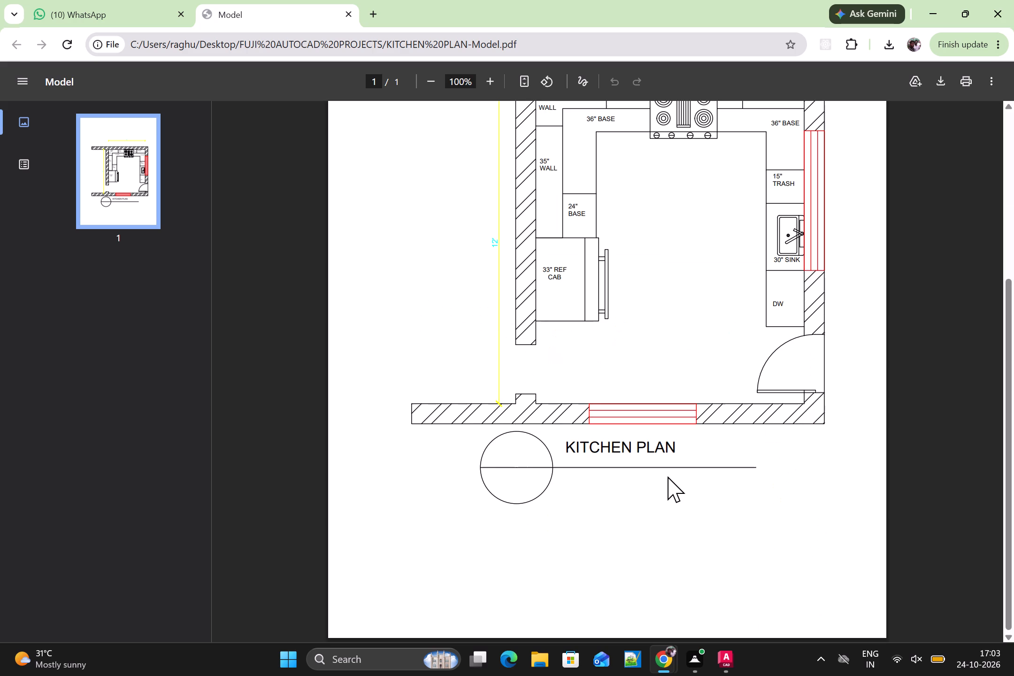
scroll(668, 476, "down", 1)
scroll(668, 476, "up", 2)
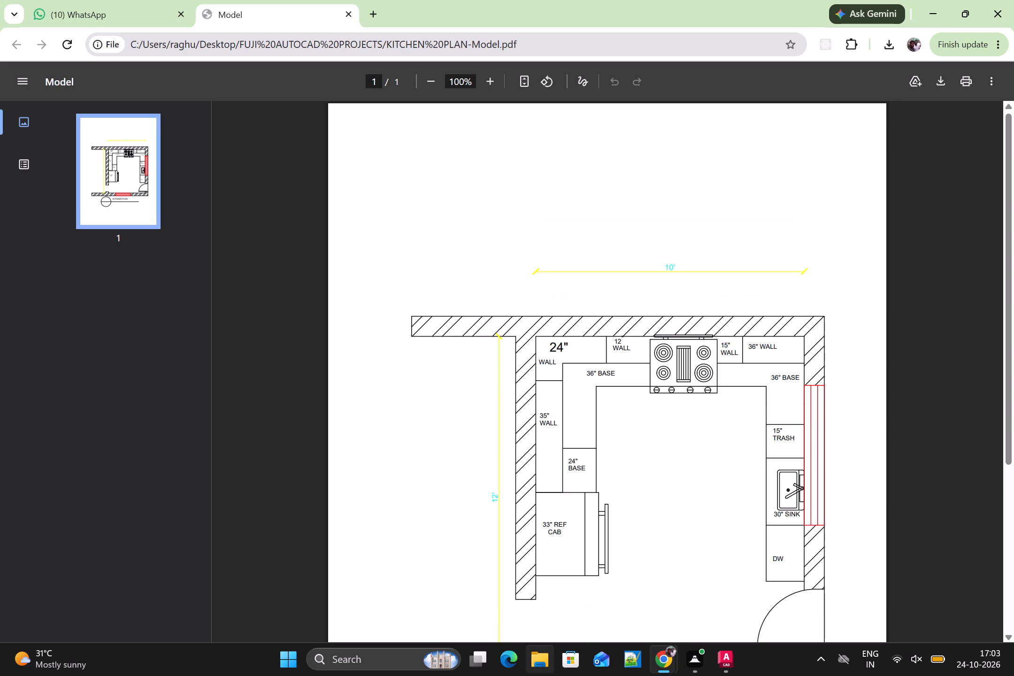
scroll(520, 666, "down", 1)
scroll(671, 377, "down", 1)
scroll(671, 394, "up", 1)
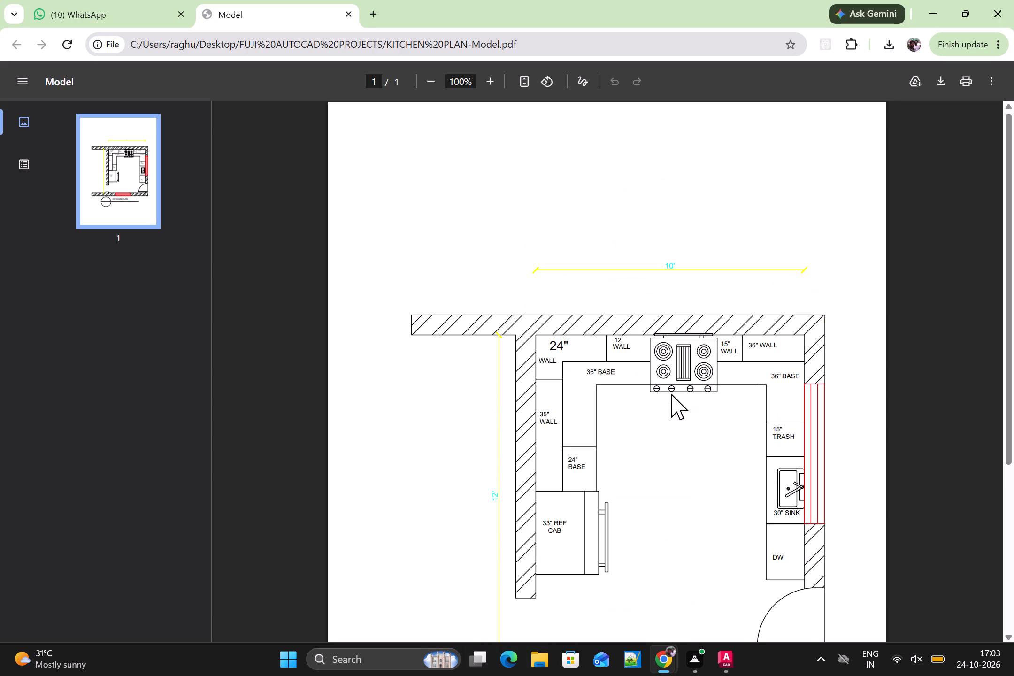
key("alt+Tab")
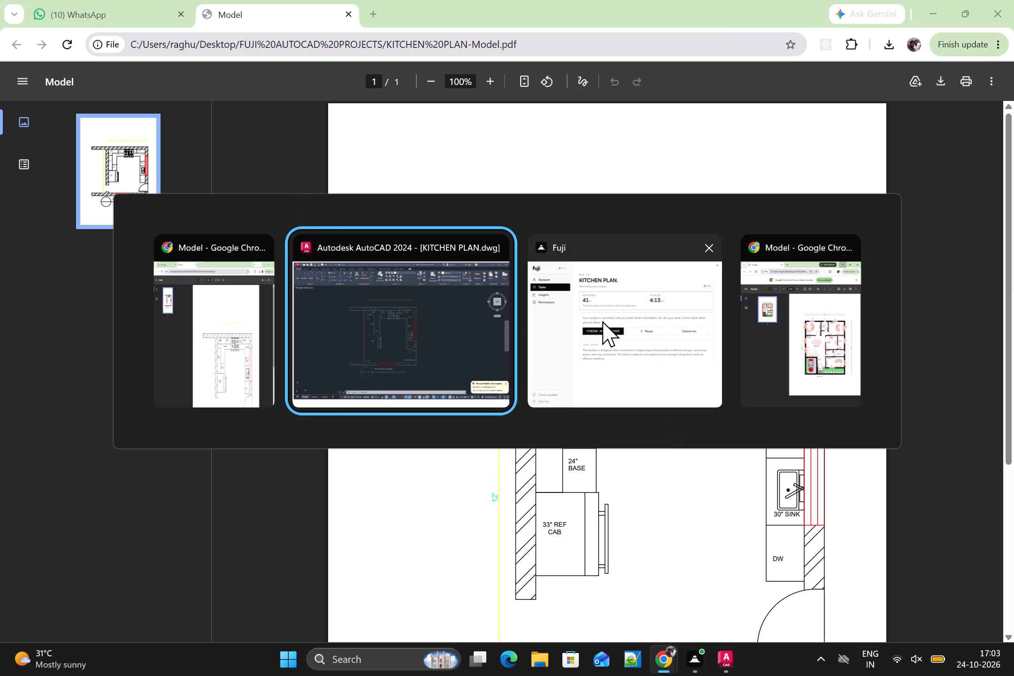